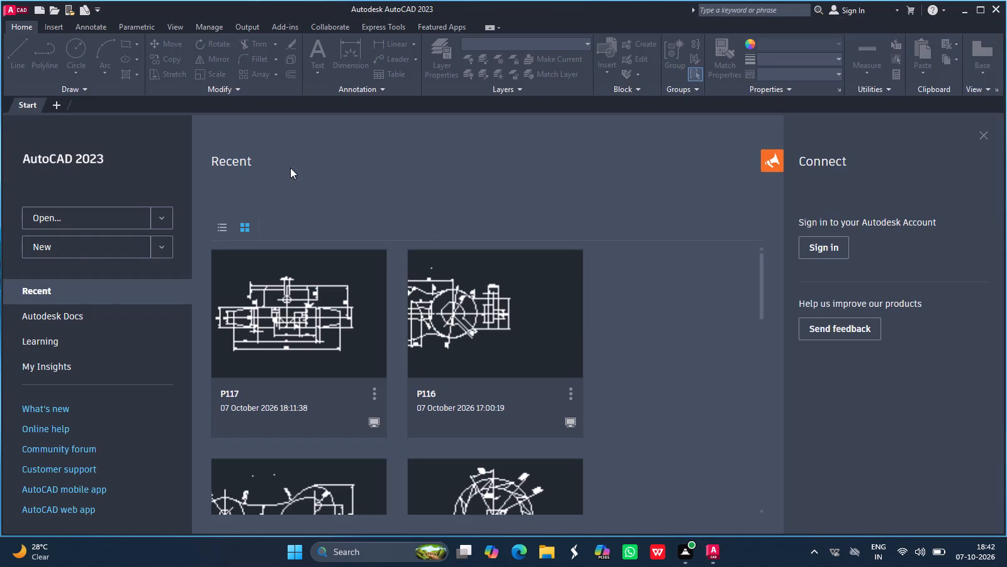
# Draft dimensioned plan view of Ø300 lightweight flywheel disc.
# Create a new blank drawing.
pyautogui.click(90, 243)
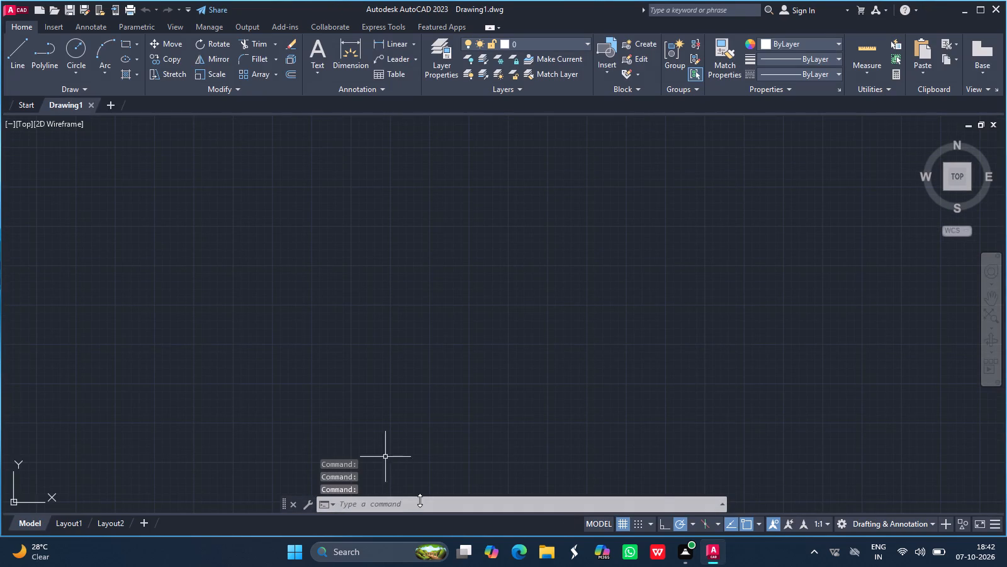
# Turn on command logging for the drawing by running LOGFILEON.
pyautogui.click(437, 509)
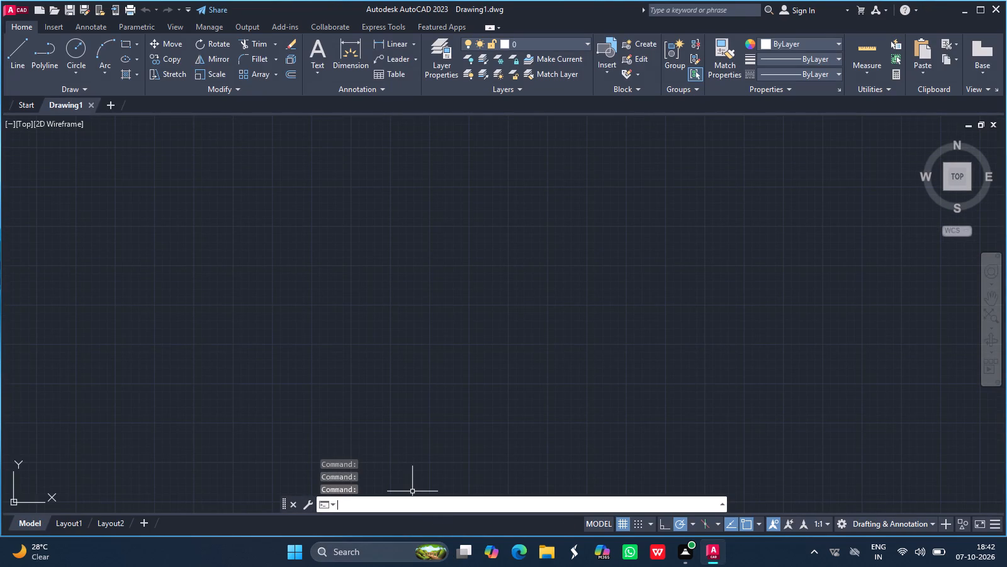
pyautogui.write('logf')
pyautogui.click(366, 456)
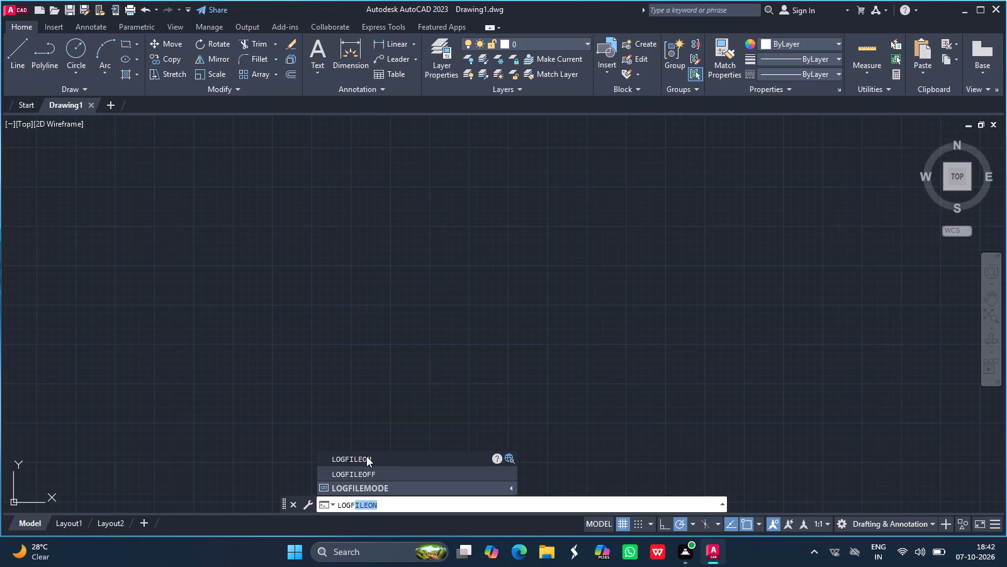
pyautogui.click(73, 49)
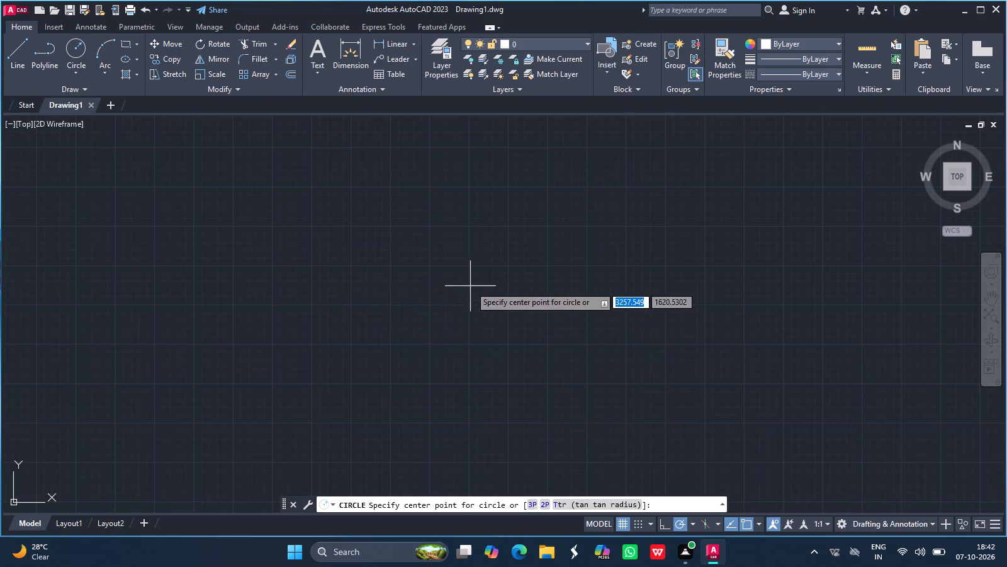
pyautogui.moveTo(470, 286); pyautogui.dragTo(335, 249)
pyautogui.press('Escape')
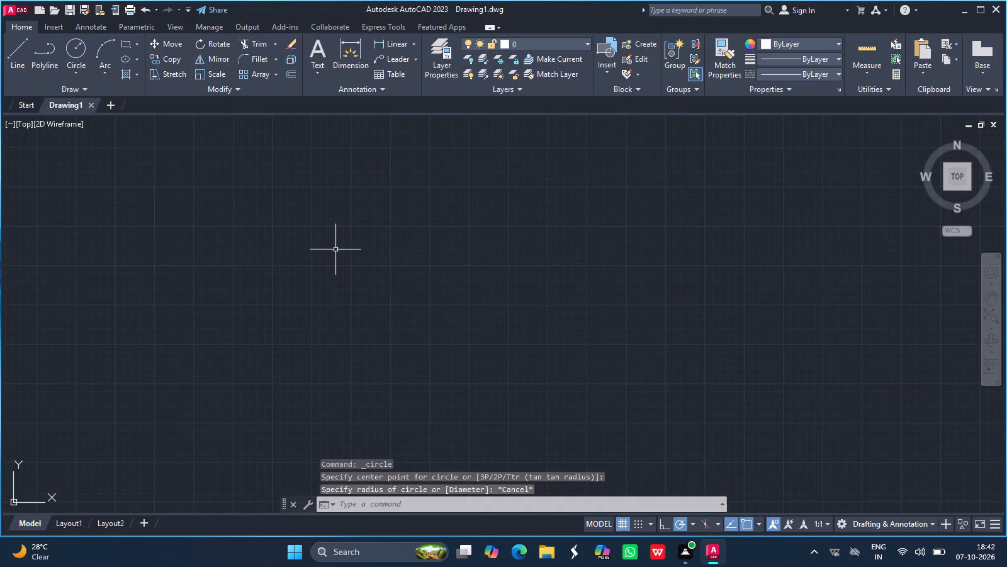
# Draw a circle of diameter 300 near the middle of the drawing area, using the centre and diameter method.
pyautogui.click(74, 66)
pyautogui.click(96, 122)
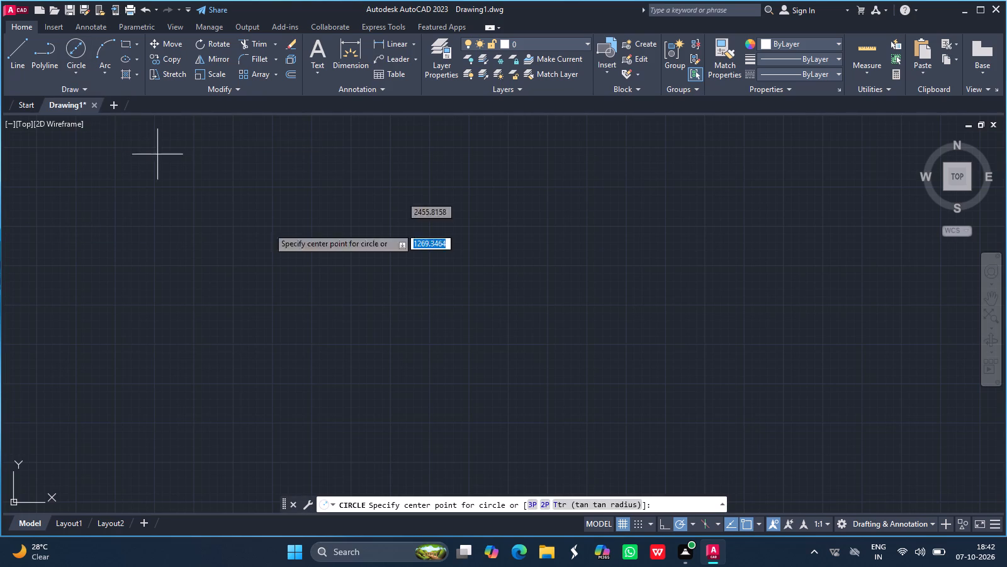
pyautogui.moveTo(454, 319); pyautogui.dragTo(332, 245)
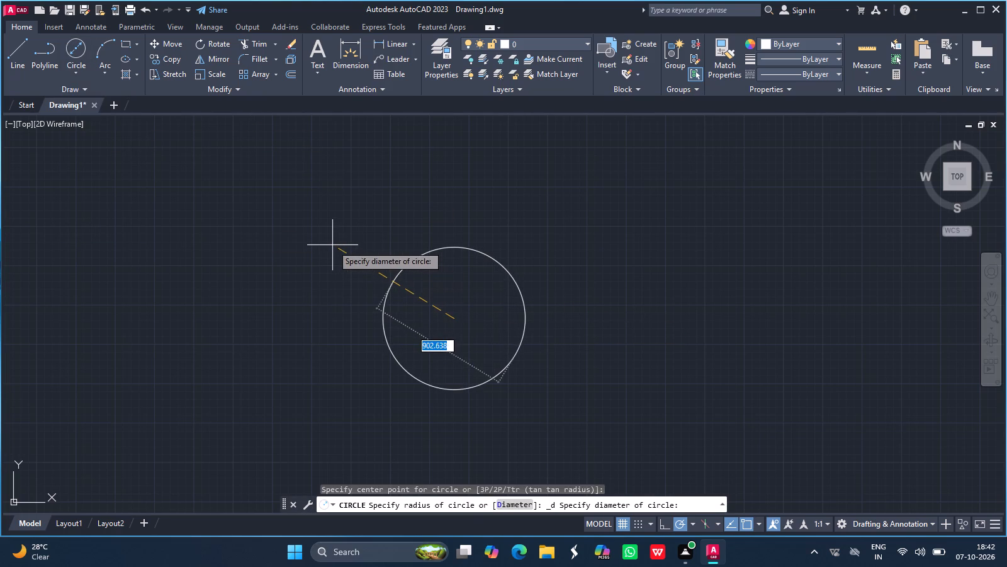
pyautogui.write('300')
pyautogui.press('Return')
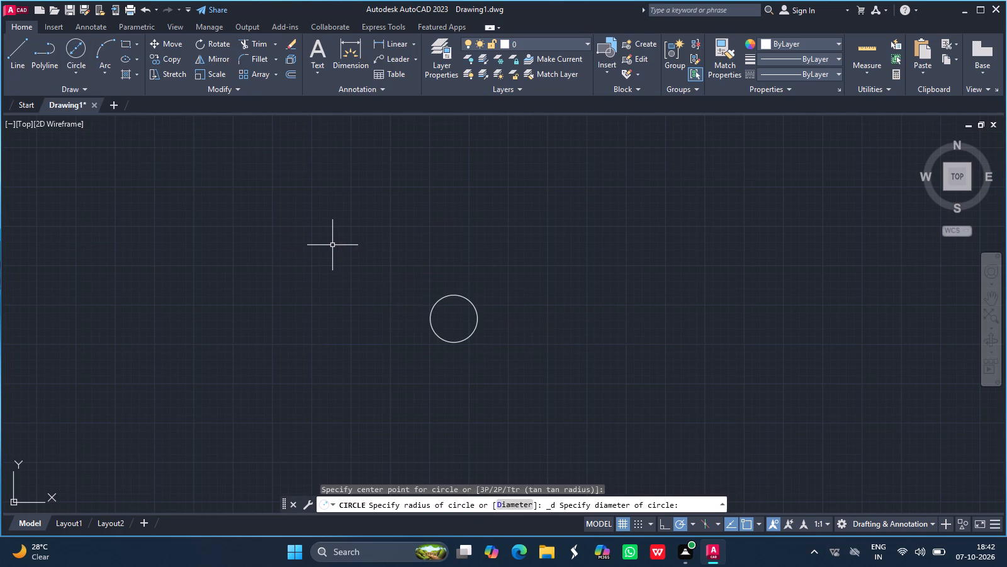
# Draw a circle of diameter 284 concentric with the 300 diameter circle.
pyautogui.keyDown('ctrl'); pyautogui.scroll(3, 459, 321); pyautogui.keyUp('ctrl')
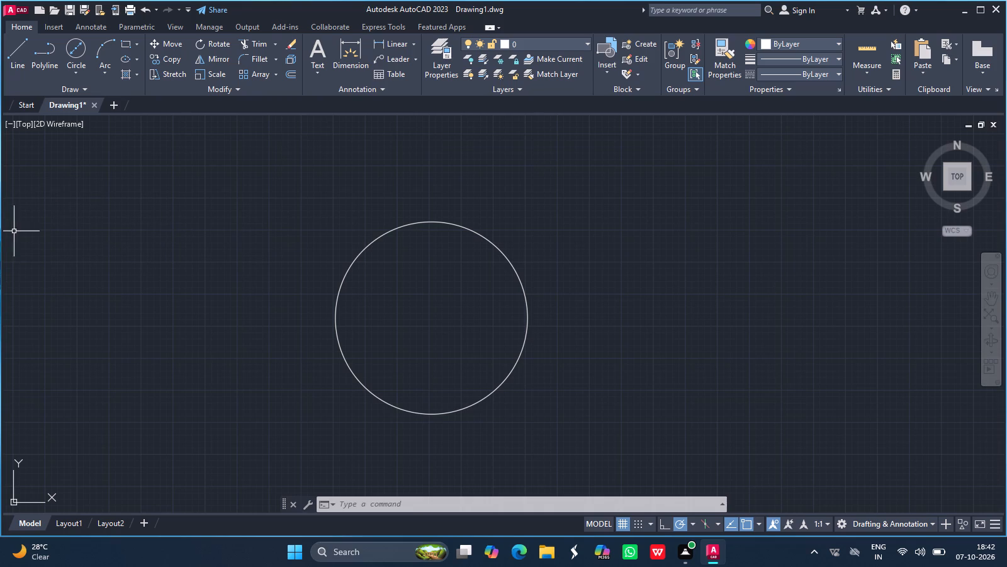
pyautogui.click(78, 47)
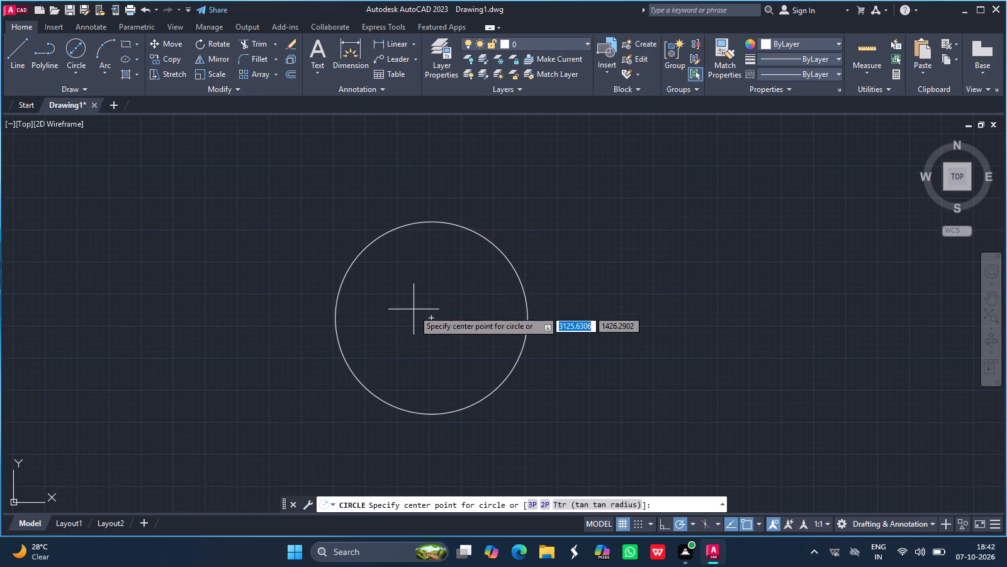
pyautogui.moveTo(432, 318); pyautogui.dragTo(383, 283)
pyautogui.write('284')
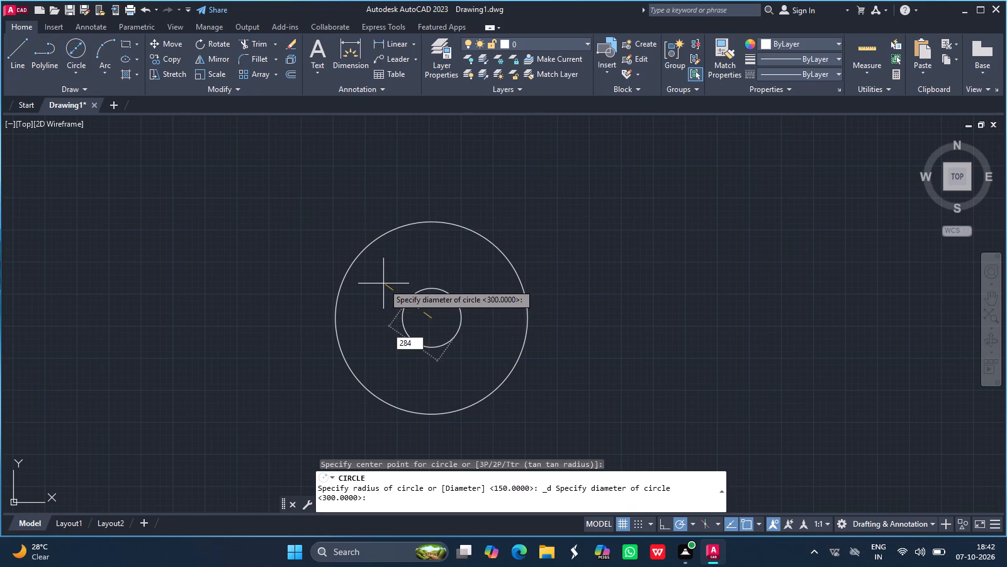
pyautogui.press('Return')
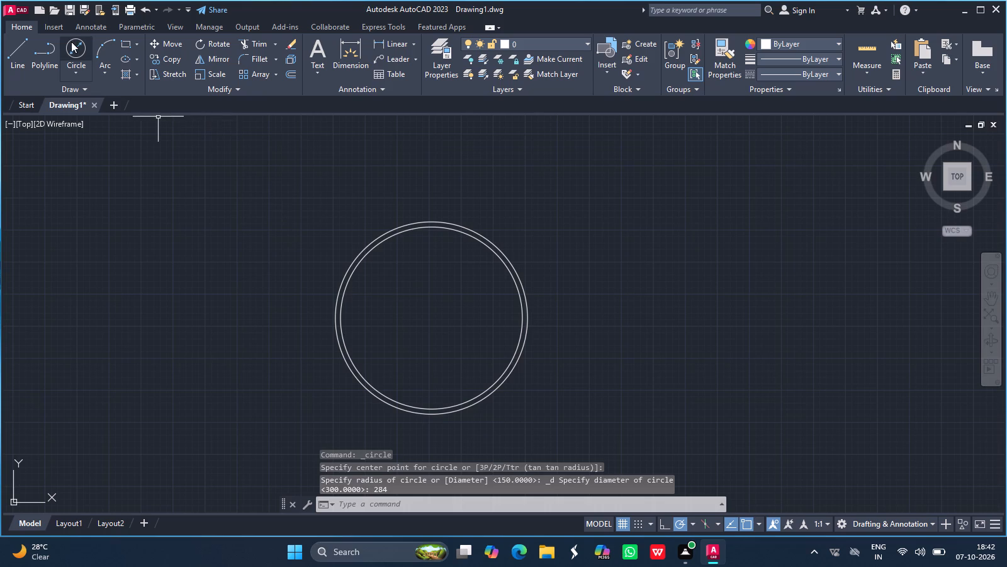
# Draw a circle of diameter 268 from the same centre as the two existing circles.
pyautogui.click(74, 46)
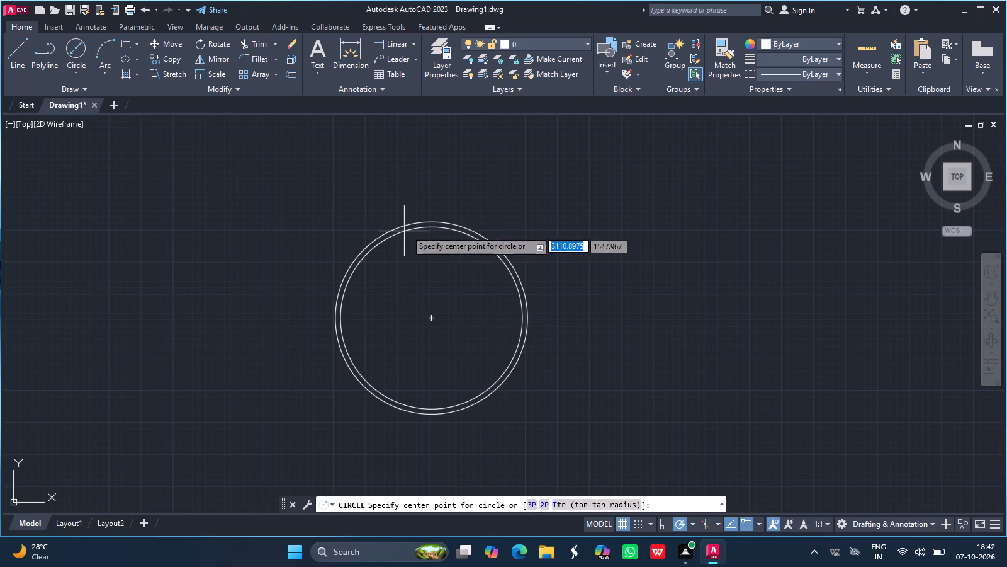
pyautogui.moveTo(433, 316); pyautogui.dragTo(379, 275)
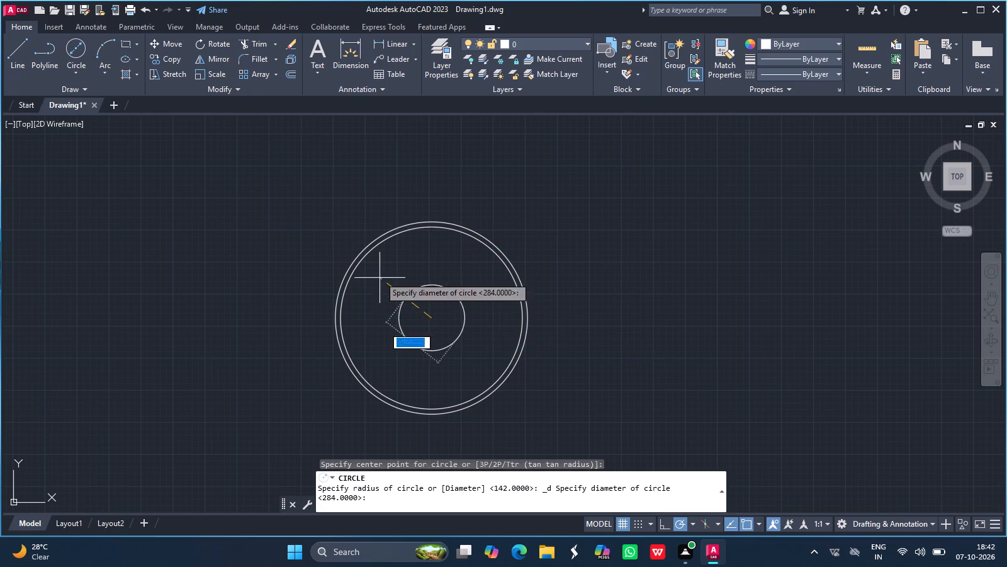
pyautogui.moveTo(379, 275); pyautogui.dragTo(379, 274)
pyautogui.press('2')
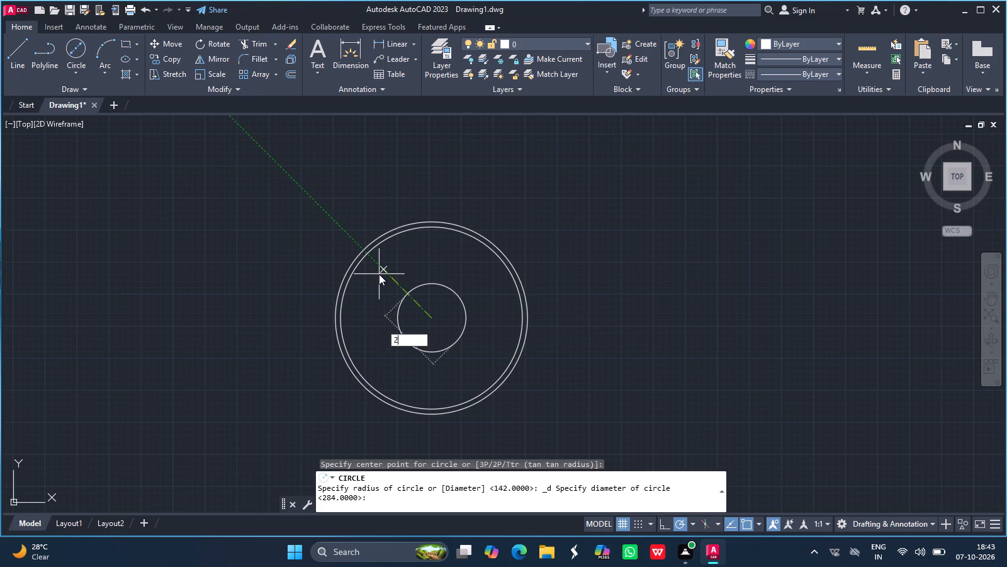
pyautogui.press('6')
pyautogui.press('8')
pyautogui.press('Return')
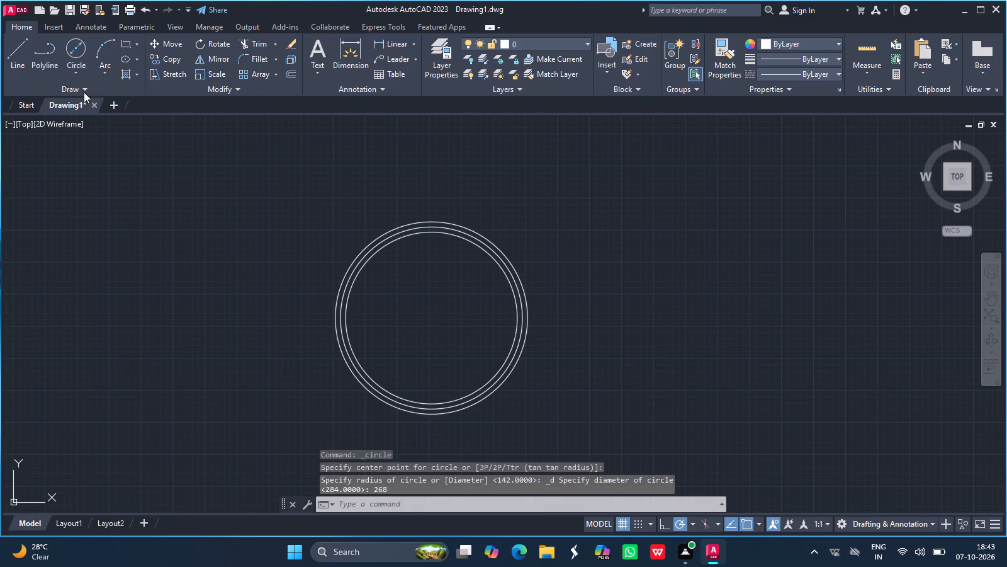
# Draw a circle of diameter 252 from the common centre, inside the 268 diameter circle.
pyautogui.click(75, 42)
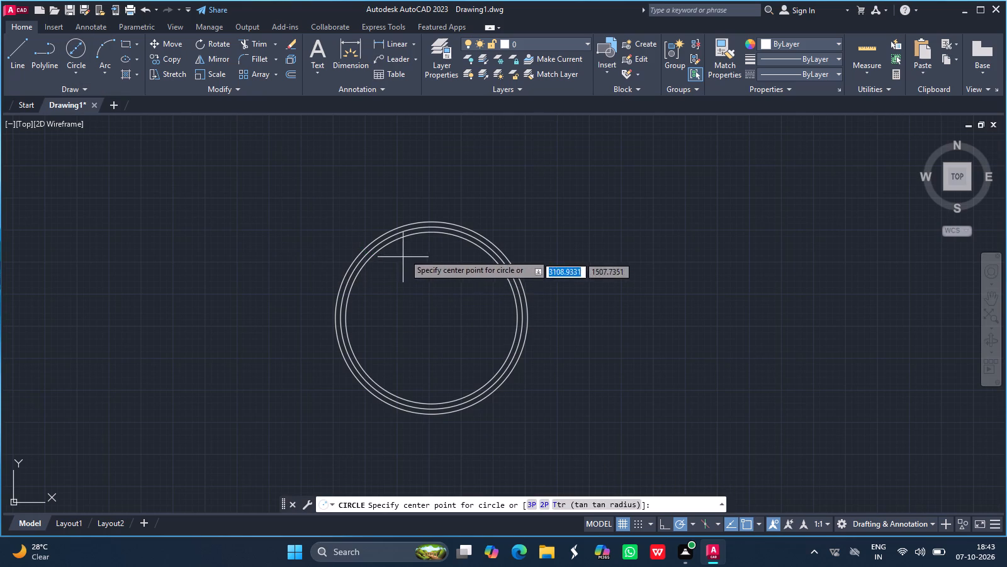
pyautogui.moveTo(428, 314); pyautogui.dragTo(391, 287)
pyautogui.write('253')
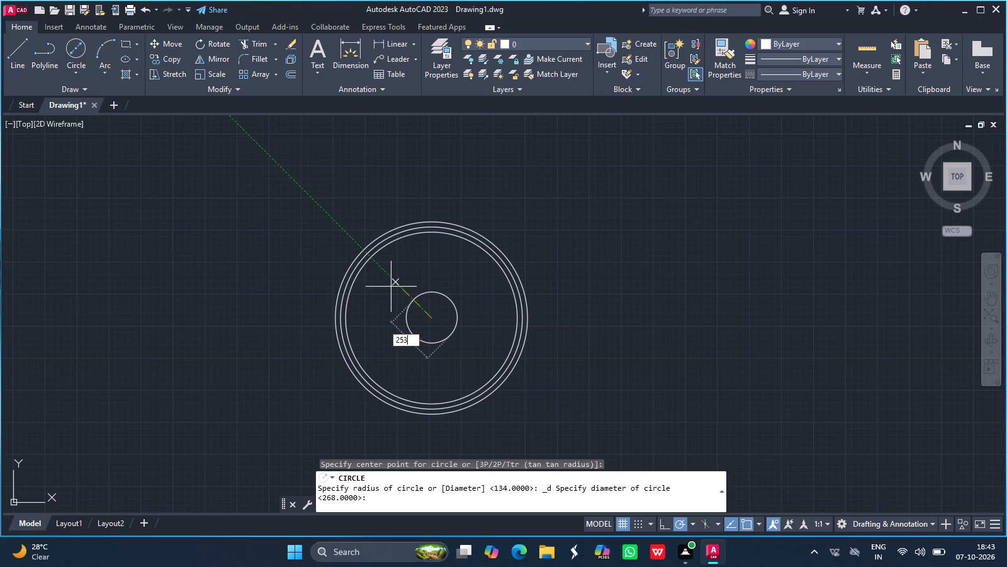
pyautogui.press('BackSpace')
pyautogui.press('2')
pyautogui.press('Return')
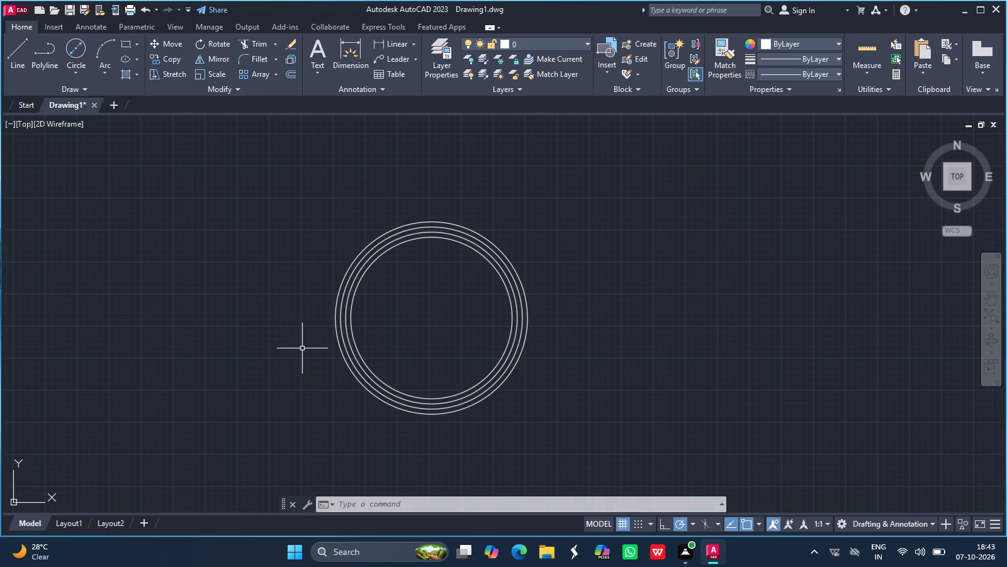
# Draw a circle of diameter 240 from the common centre, inside the 252 diameter circle.
pyautogui.click(76, 49)
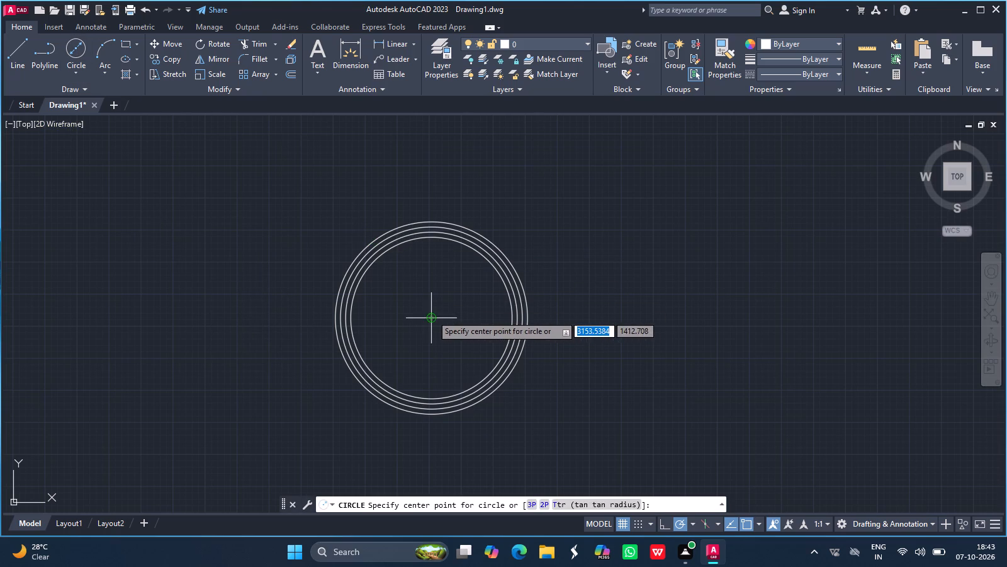
pyautogui.moveTo(432, 315); pyautogui.dragTo(393, 282)
pyautogui.write('240')
pyautogui.press('Return')
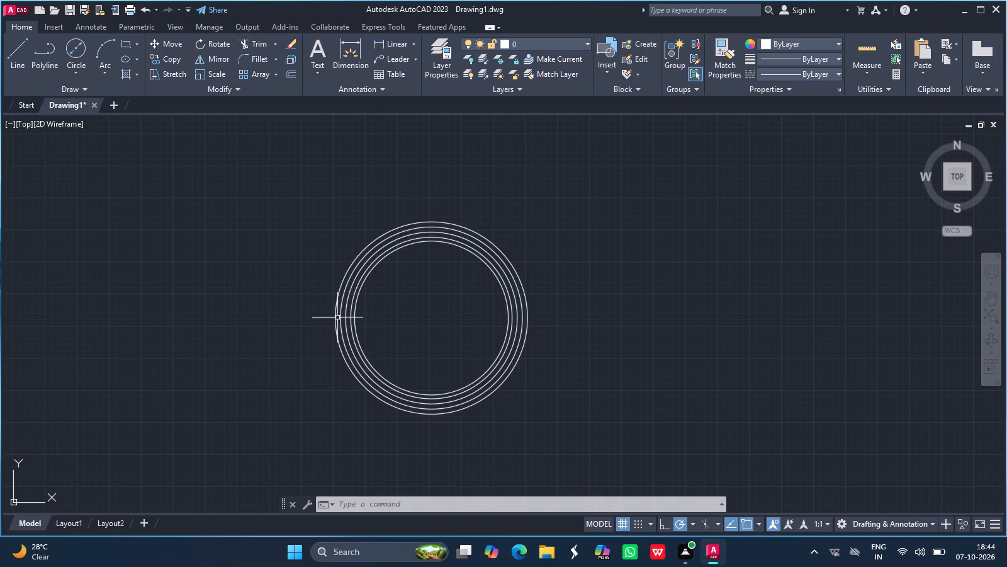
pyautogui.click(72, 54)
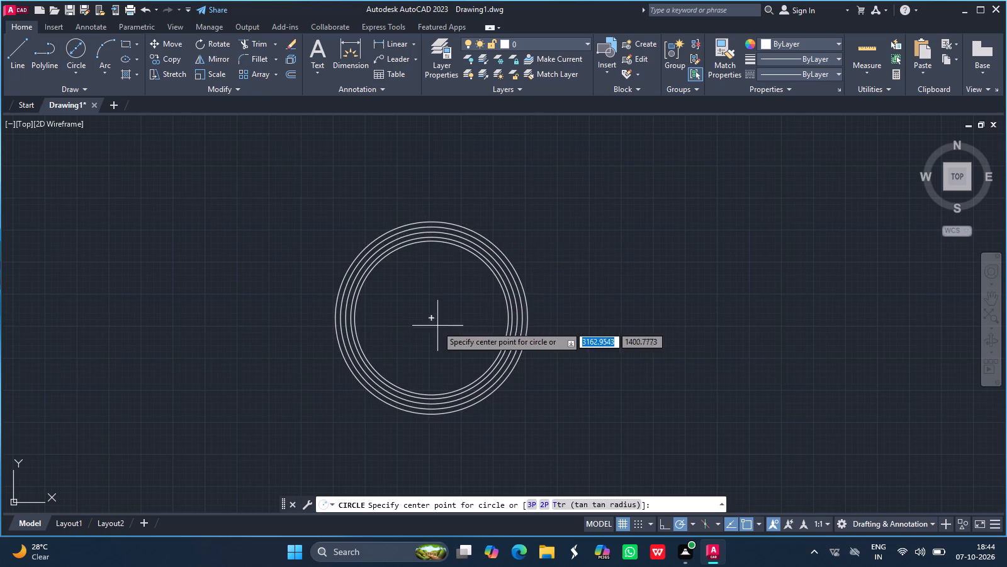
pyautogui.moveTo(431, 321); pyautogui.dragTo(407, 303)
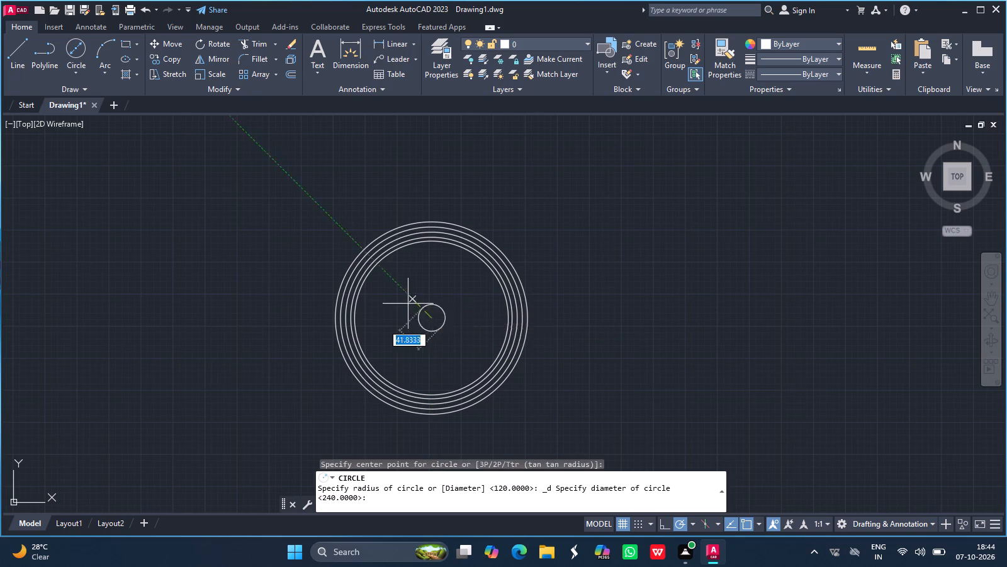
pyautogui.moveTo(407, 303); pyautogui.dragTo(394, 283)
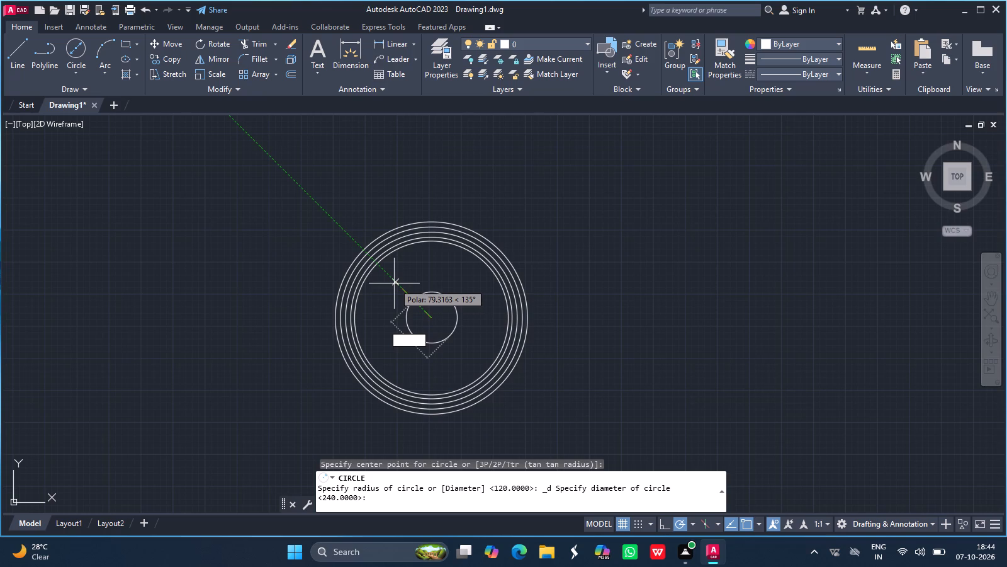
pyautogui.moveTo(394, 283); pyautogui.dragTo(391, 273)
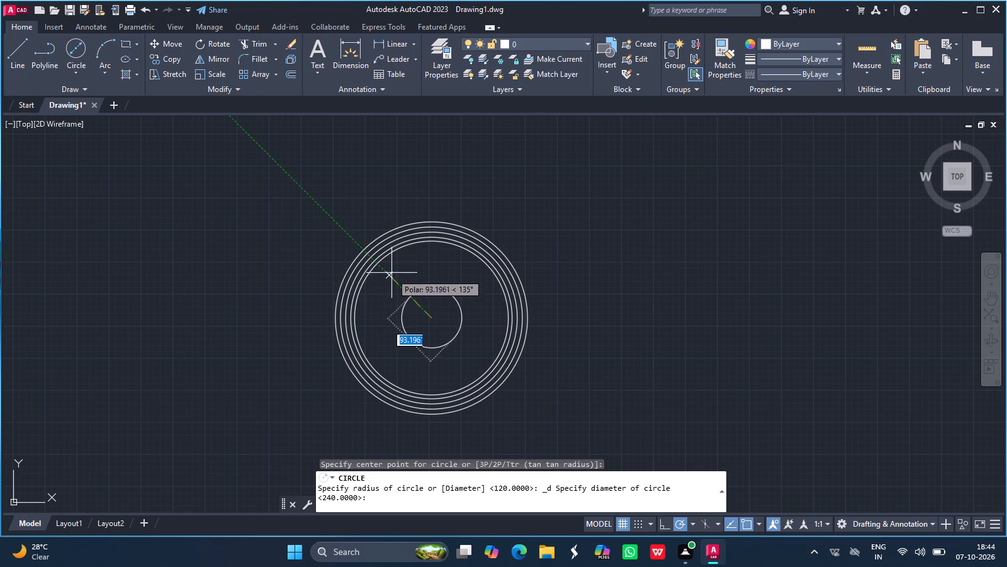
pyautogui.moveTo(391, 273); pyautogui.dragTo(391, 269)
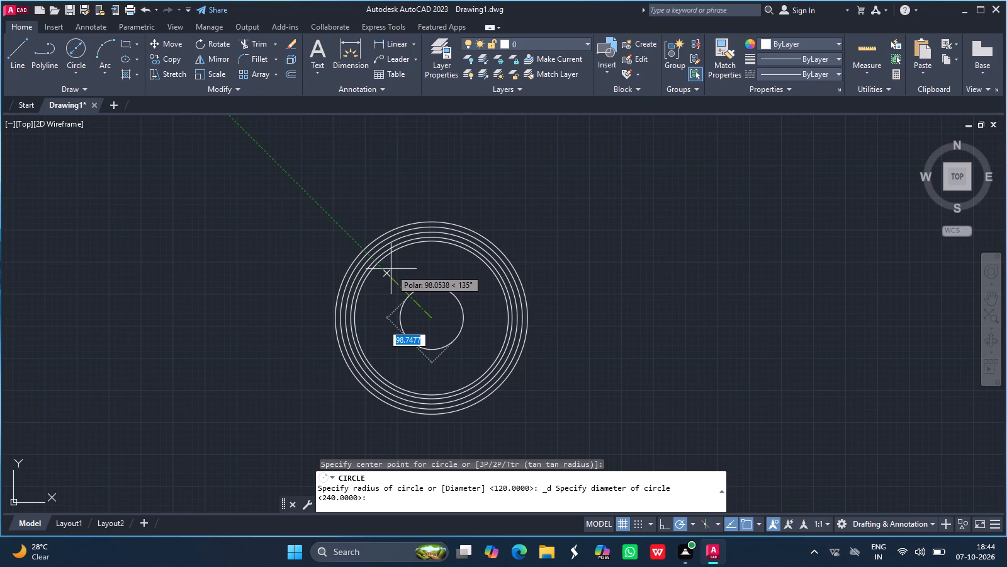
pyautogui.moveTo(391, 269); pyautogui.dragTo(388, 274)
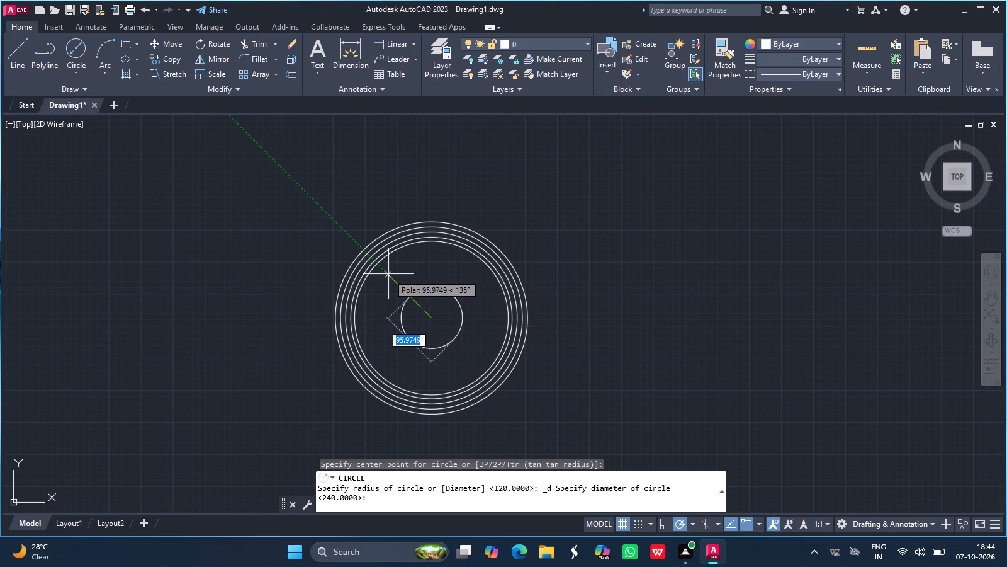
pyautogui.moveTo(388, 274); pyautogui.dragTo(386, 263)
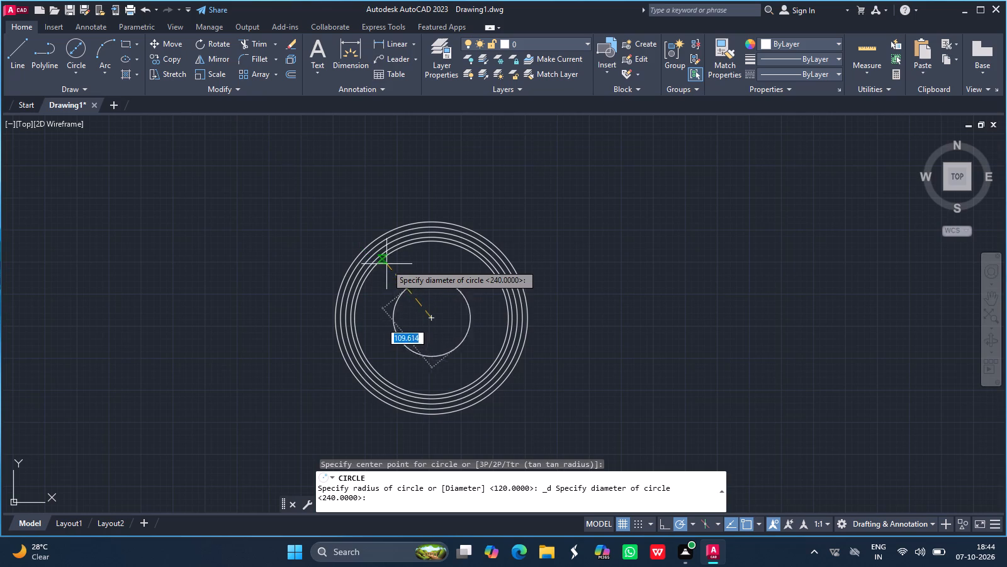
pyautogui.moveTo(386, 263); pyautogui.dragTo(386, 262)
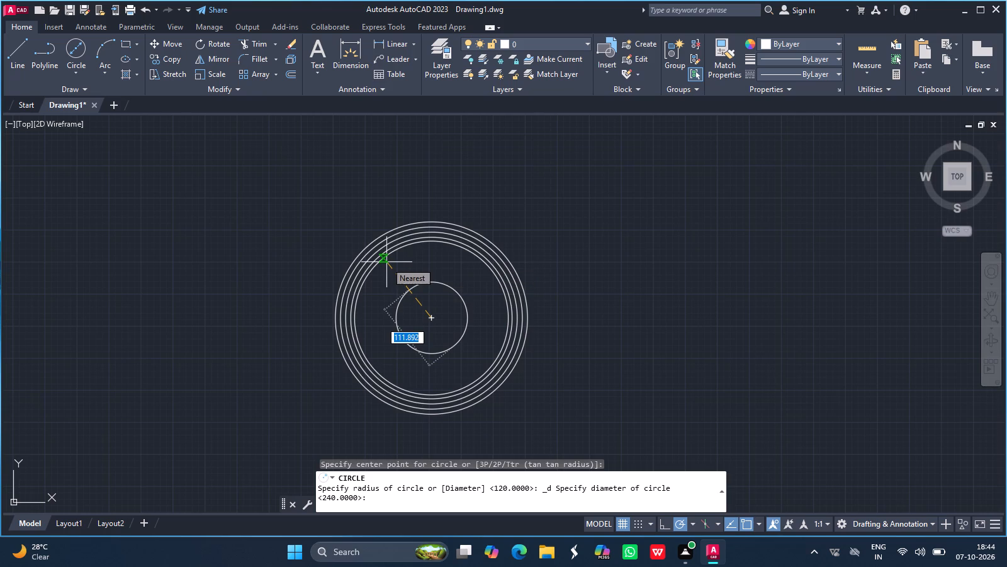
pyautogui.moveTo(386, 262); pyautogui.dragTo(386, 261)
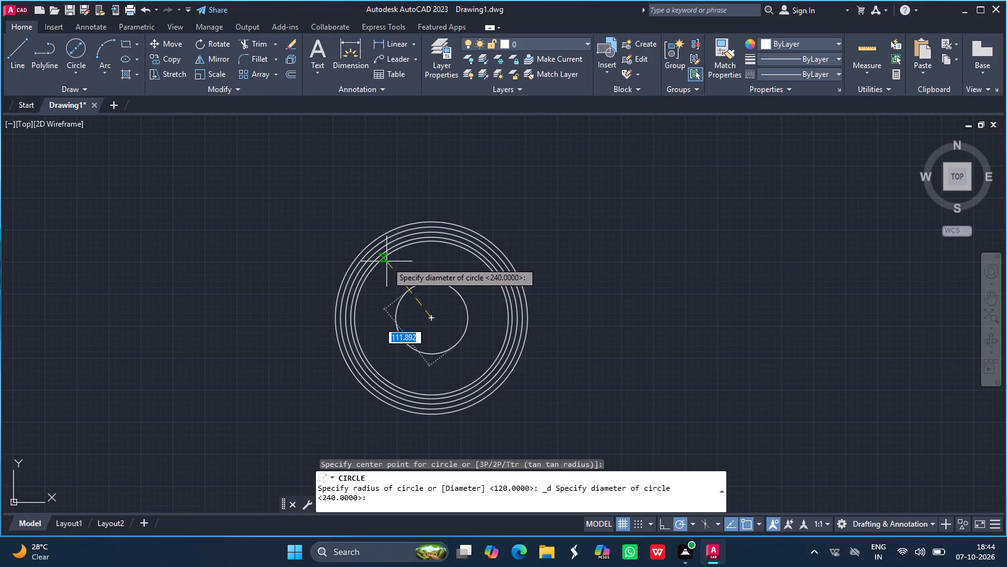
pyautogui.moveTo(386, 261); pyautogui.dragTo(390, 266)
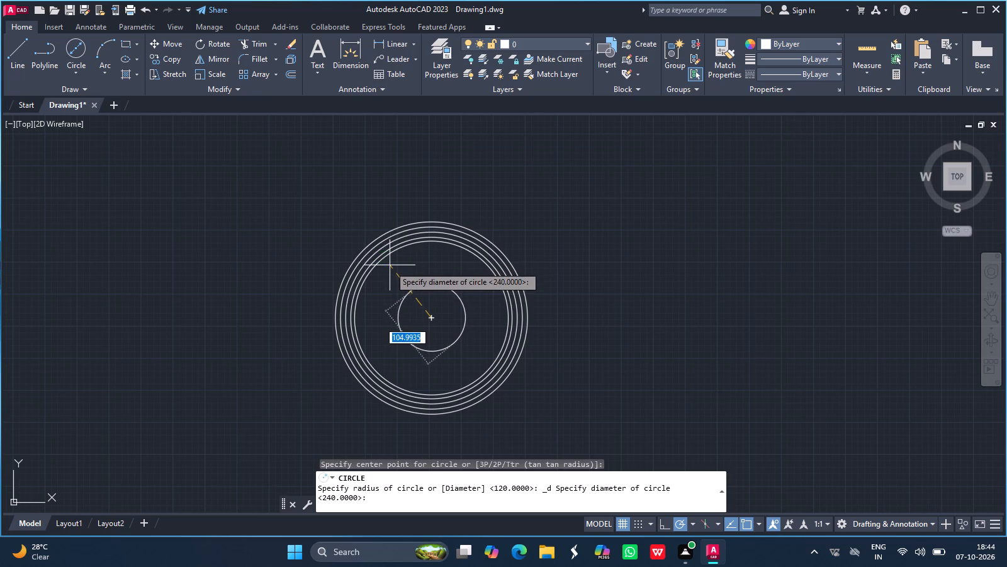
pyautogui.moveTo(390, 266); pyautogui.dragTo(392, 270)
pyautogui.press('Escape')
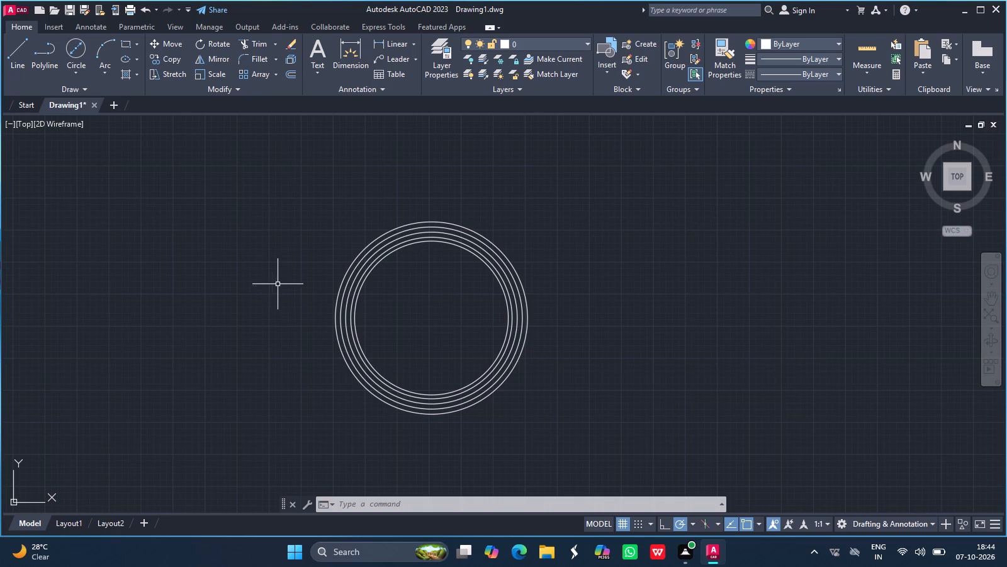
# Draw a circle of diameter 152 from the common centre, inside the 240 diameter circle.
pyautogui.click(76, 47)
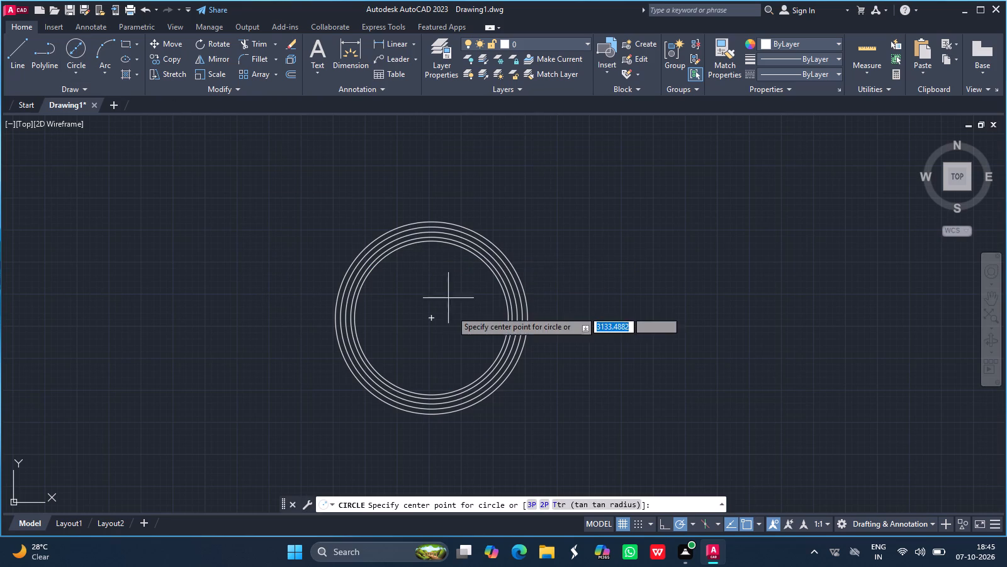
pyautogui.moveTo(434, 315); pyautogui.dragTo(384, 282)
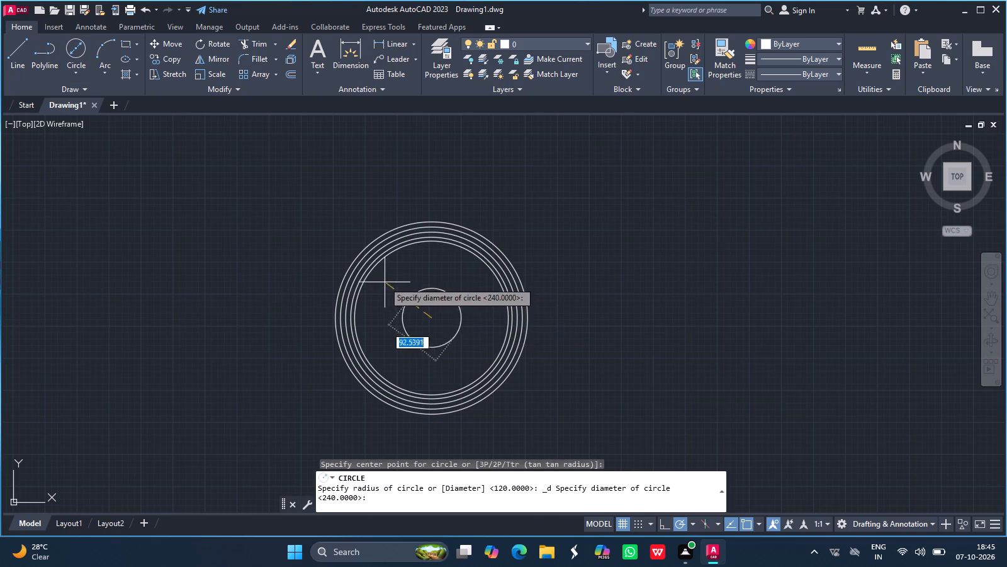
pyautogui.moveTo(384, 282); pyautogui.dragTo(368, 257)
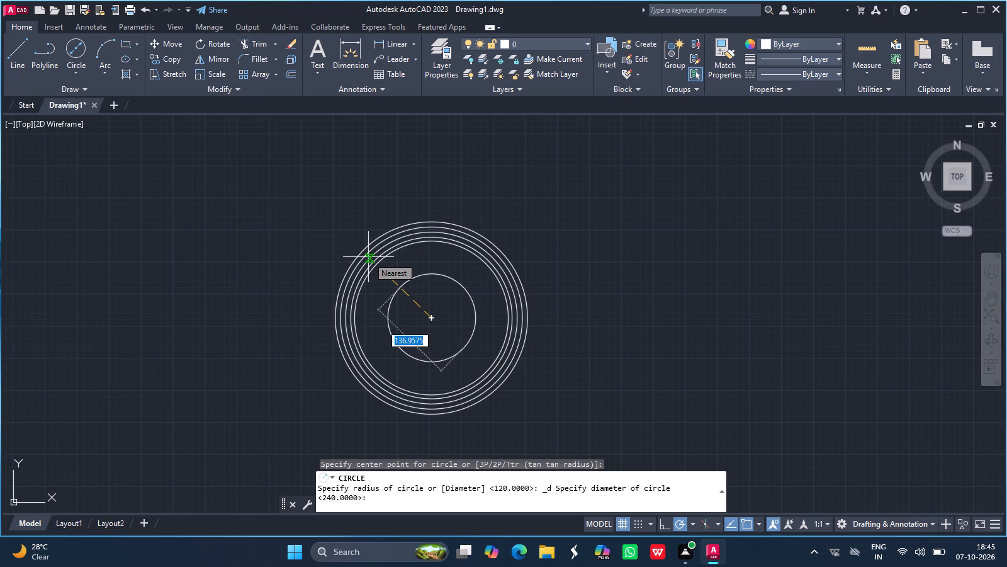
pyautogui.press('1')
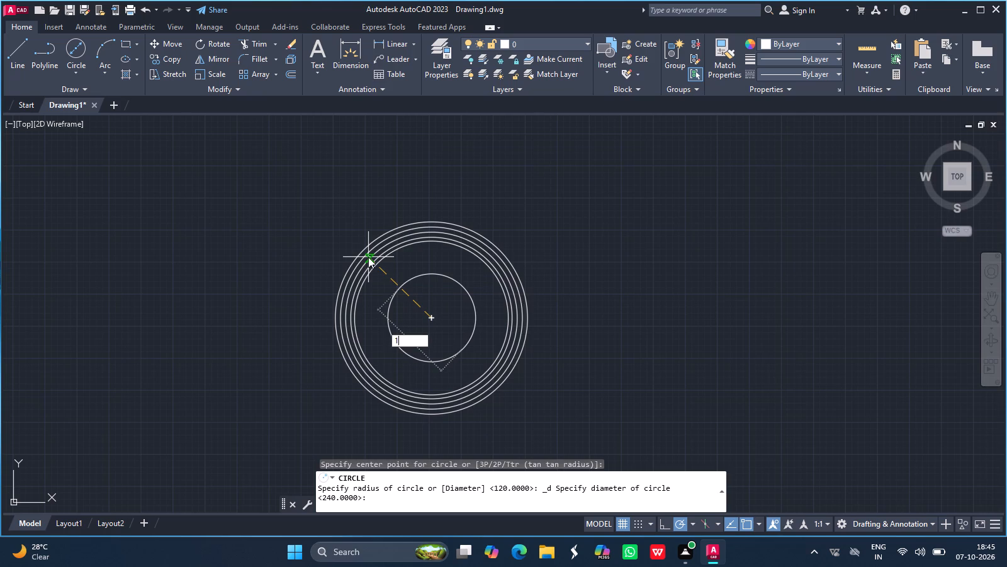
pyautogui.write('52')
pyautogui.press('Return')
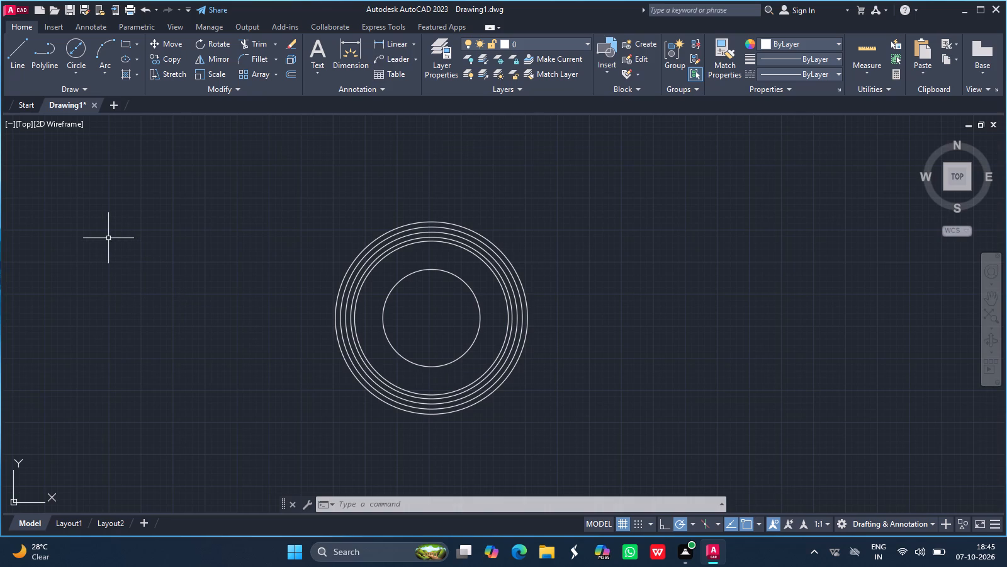
# Draw a circle of radius 81 from the common centre, just outside the 152 diameter circle.
pyautogui.click(77, 64)
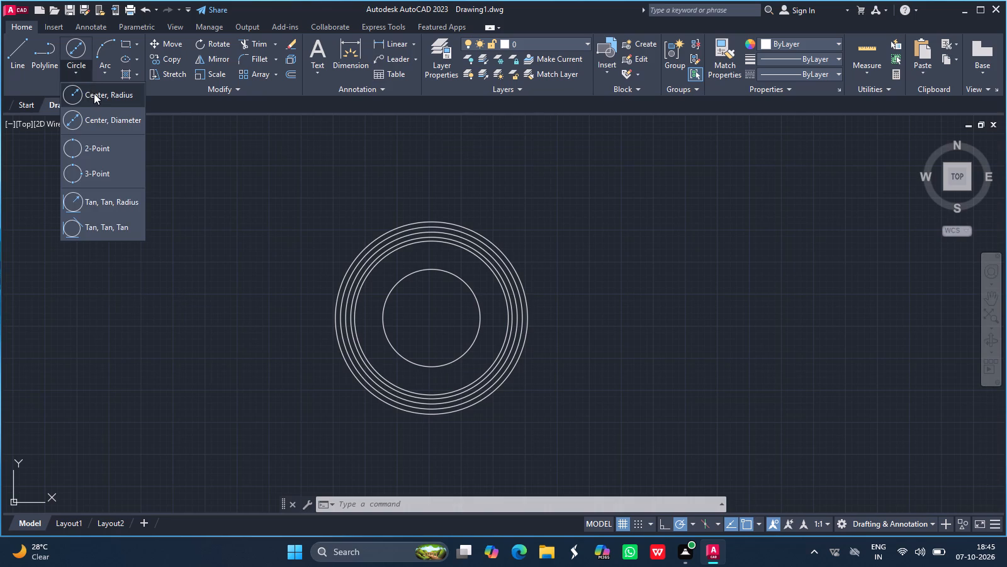
pyautogui.click(94, 93)
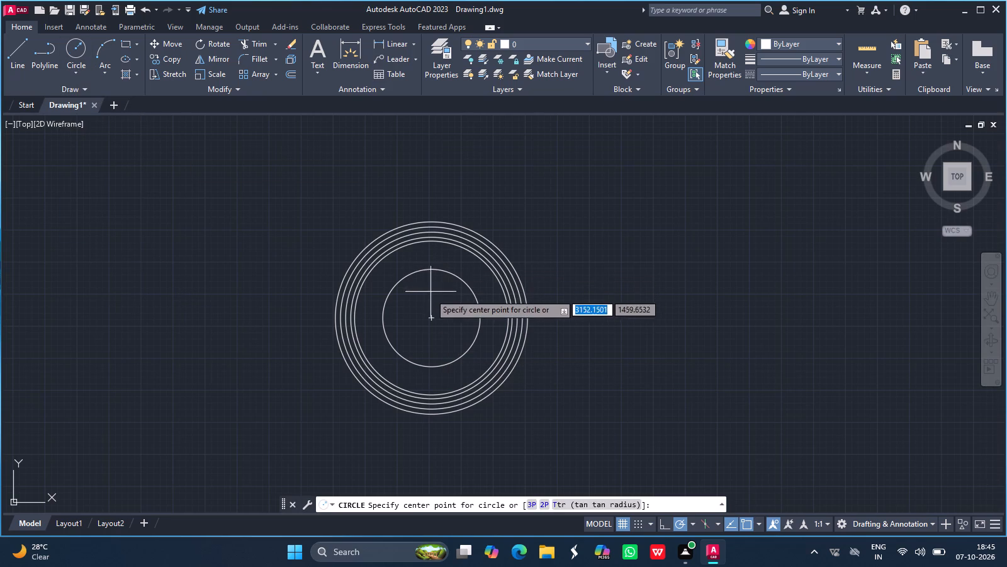
pyautogui.moveTo(430, 316); pyautogui.dragTo(383, 261)
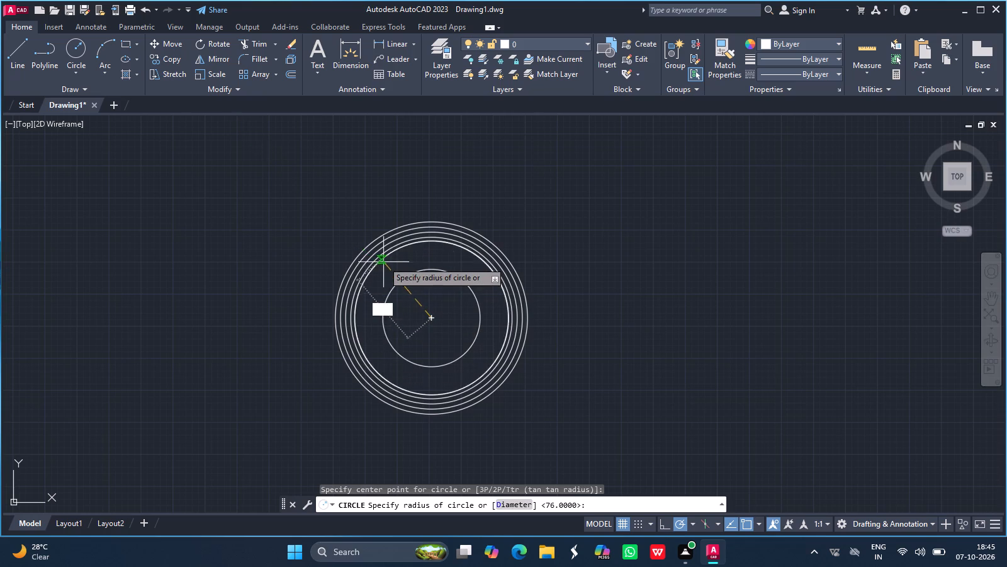
pyautogui.moveTo(383, 261); pyautogui.dragTo(383, 260)
pyautogui.write('81')
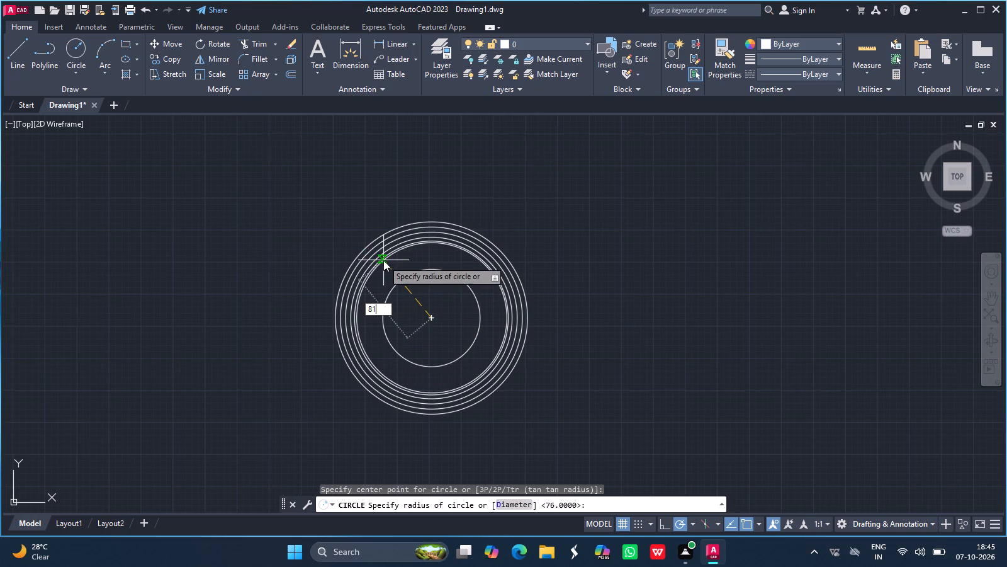
pyautogui.press('Return')
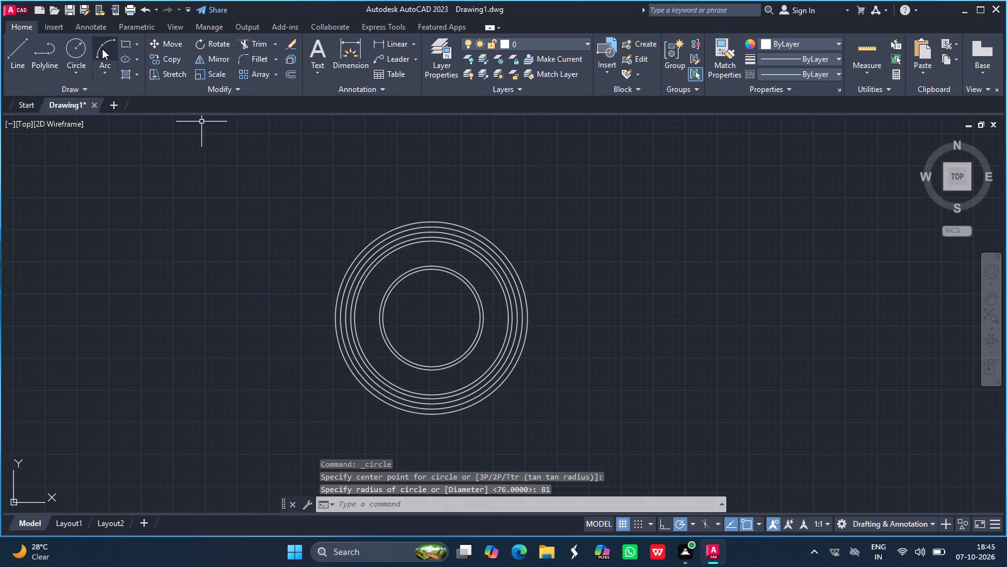
# Draw a circle of radius 55 from the common centre, inside the existing circles.
pyautogui.click(82, 52)
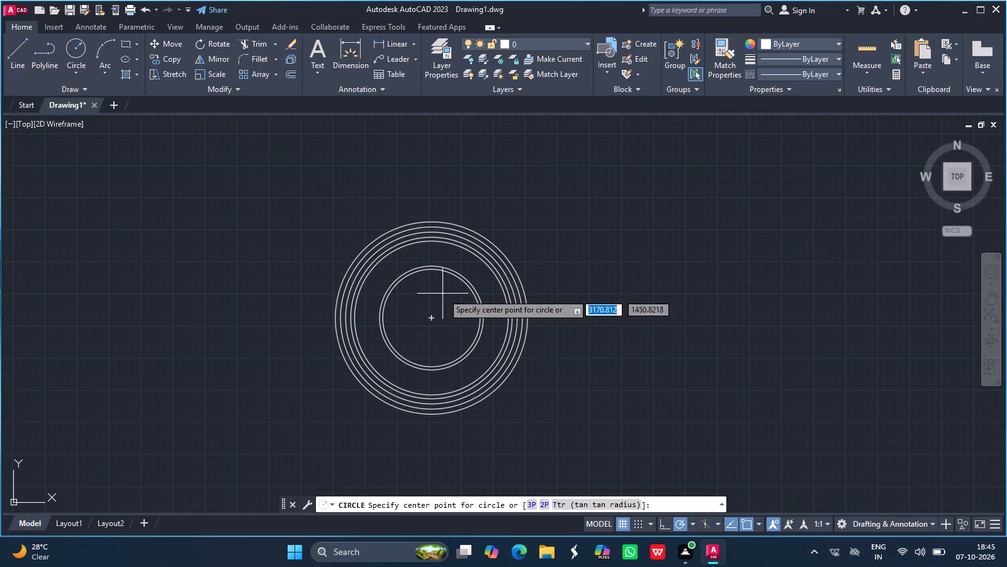
pyautogui.moveTo(430, 319); pyautogui.dragTo(369, 267)
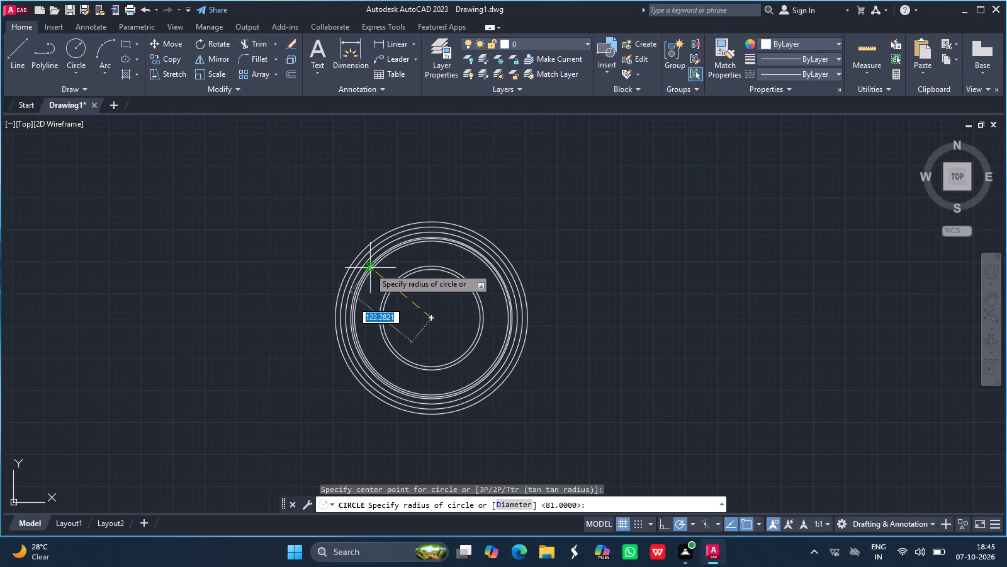
pyautogui.moveTo(369, 267); pyautogui.dragTo(366, 265)
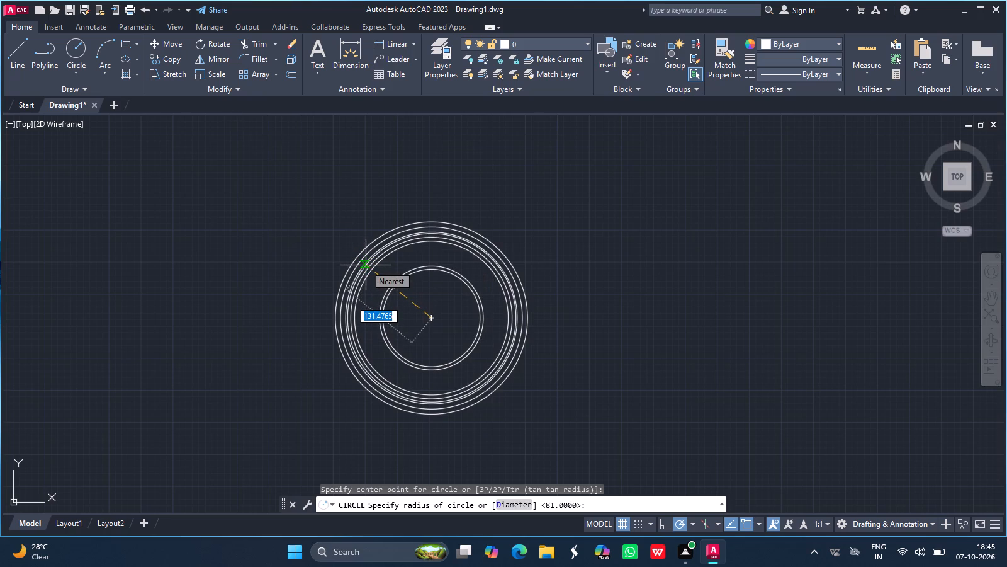
pyautogui.write('55')
pyautogui.press('Return')
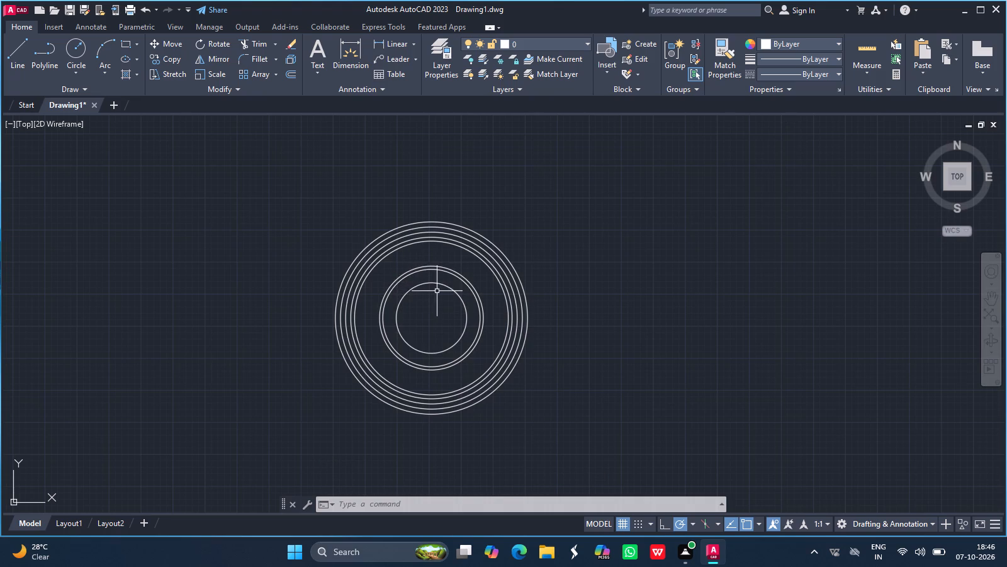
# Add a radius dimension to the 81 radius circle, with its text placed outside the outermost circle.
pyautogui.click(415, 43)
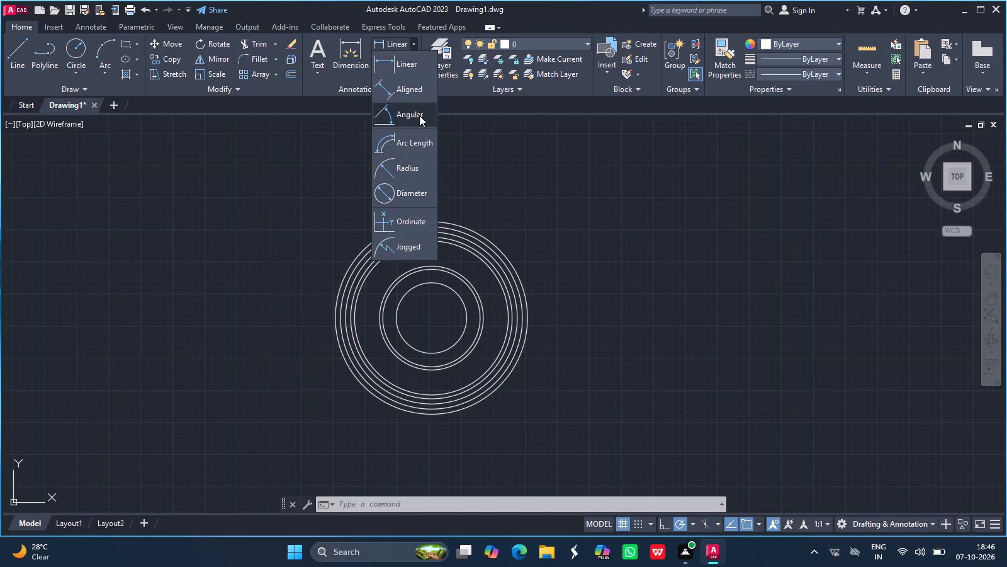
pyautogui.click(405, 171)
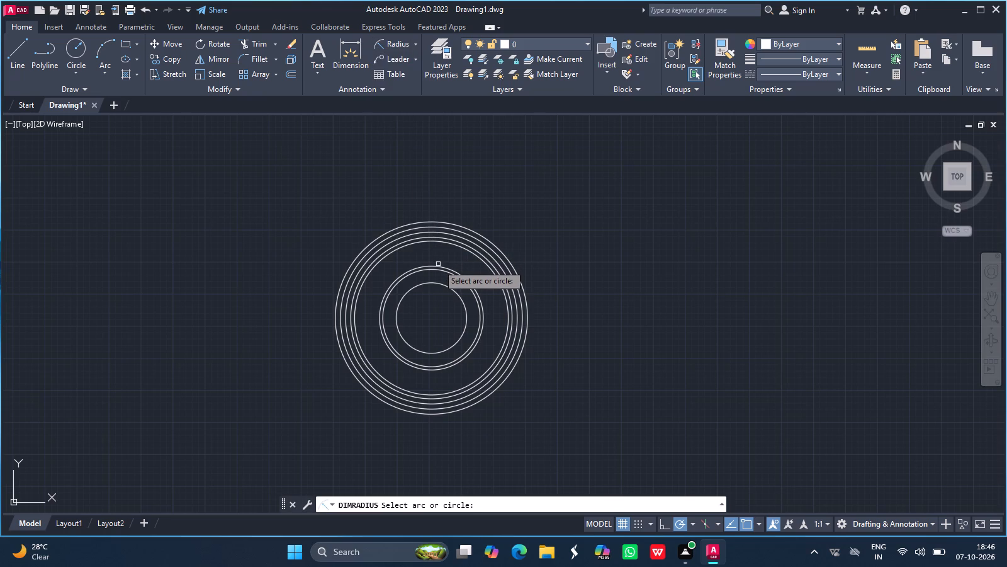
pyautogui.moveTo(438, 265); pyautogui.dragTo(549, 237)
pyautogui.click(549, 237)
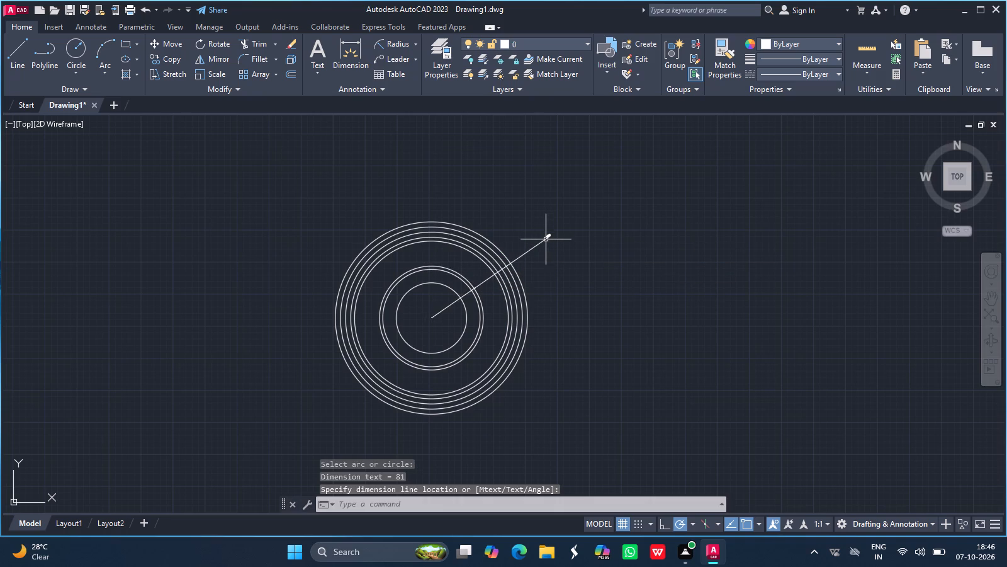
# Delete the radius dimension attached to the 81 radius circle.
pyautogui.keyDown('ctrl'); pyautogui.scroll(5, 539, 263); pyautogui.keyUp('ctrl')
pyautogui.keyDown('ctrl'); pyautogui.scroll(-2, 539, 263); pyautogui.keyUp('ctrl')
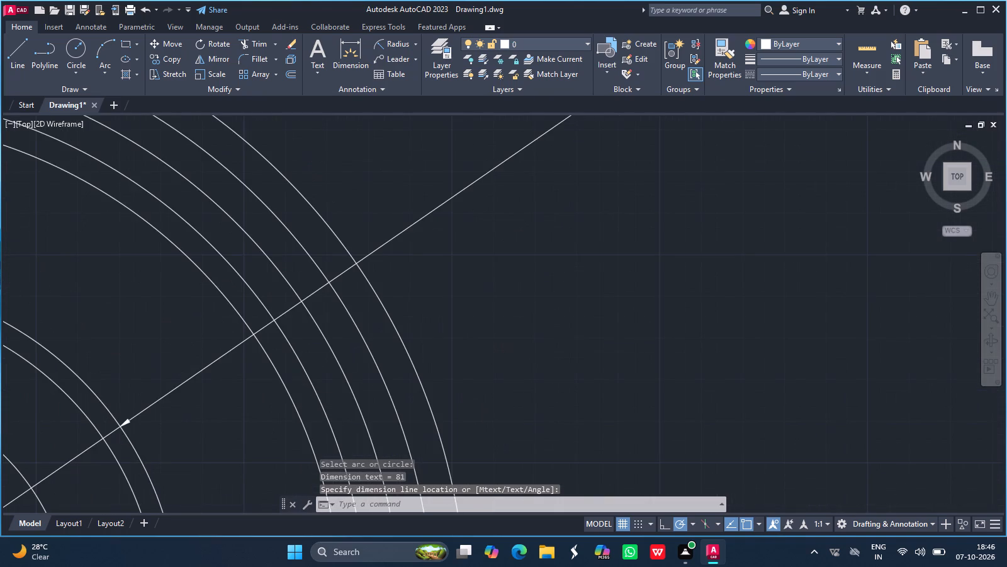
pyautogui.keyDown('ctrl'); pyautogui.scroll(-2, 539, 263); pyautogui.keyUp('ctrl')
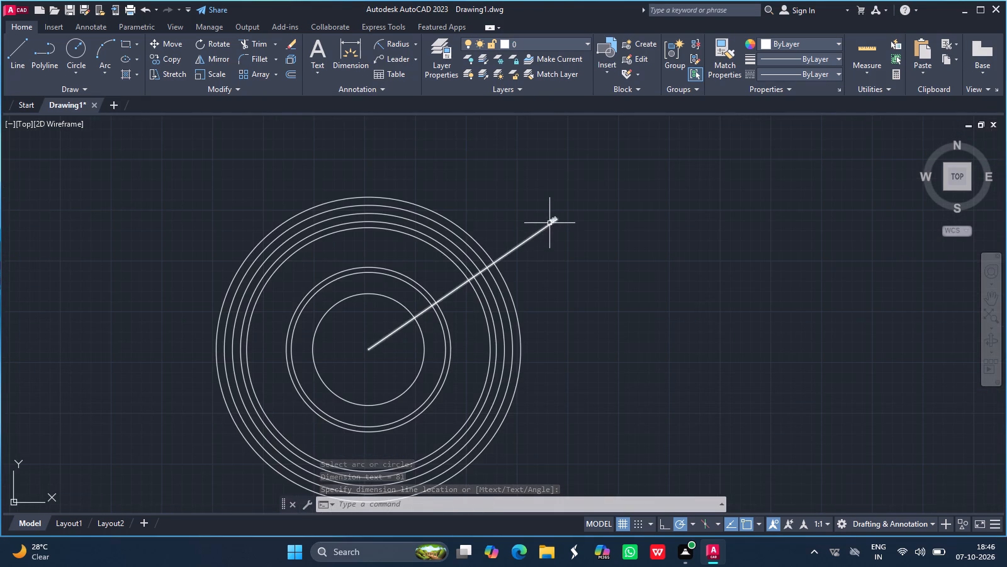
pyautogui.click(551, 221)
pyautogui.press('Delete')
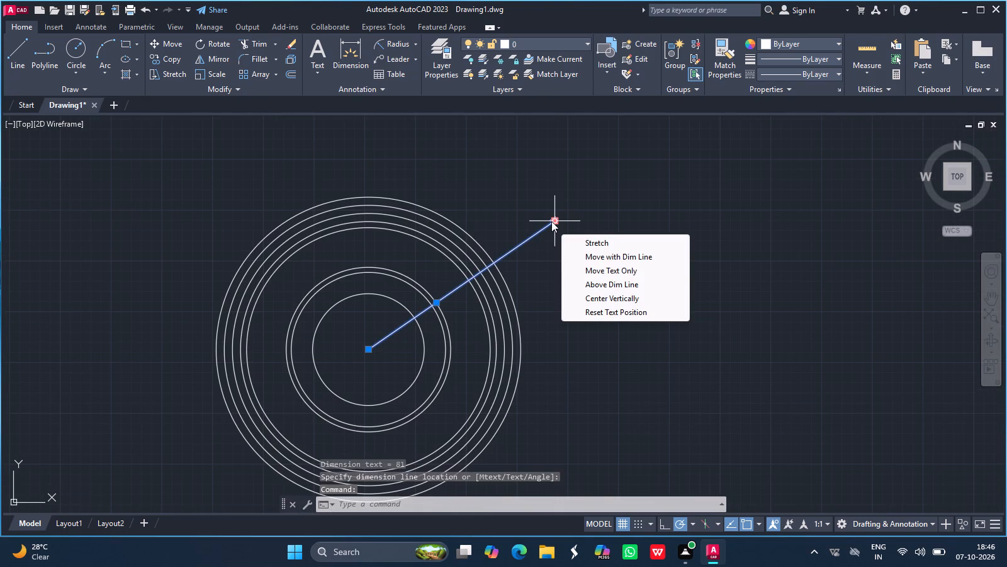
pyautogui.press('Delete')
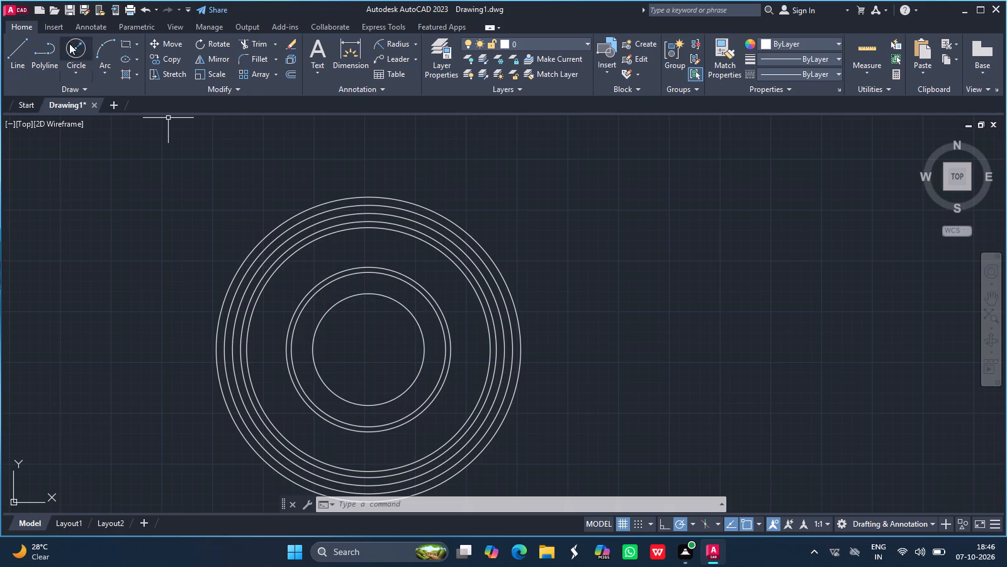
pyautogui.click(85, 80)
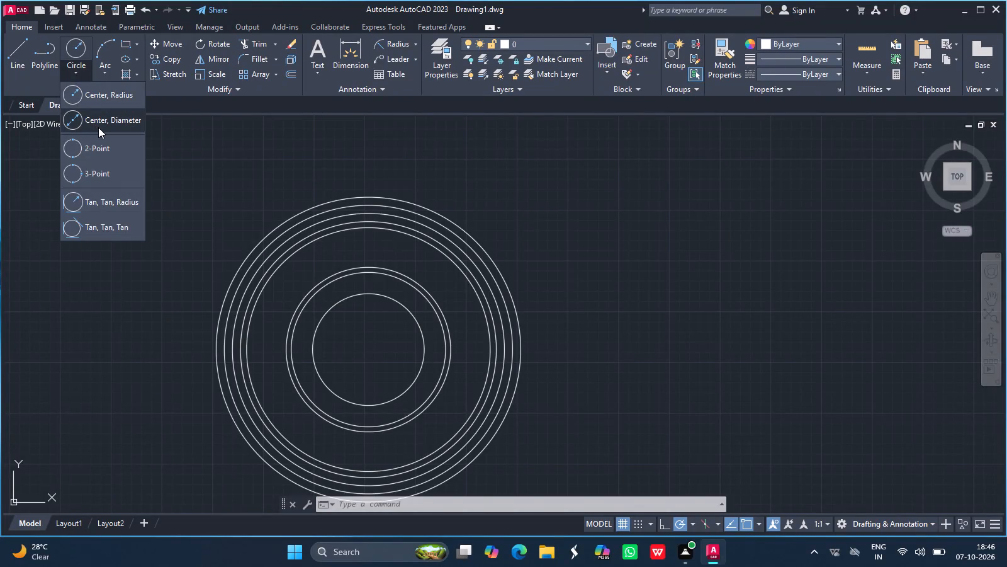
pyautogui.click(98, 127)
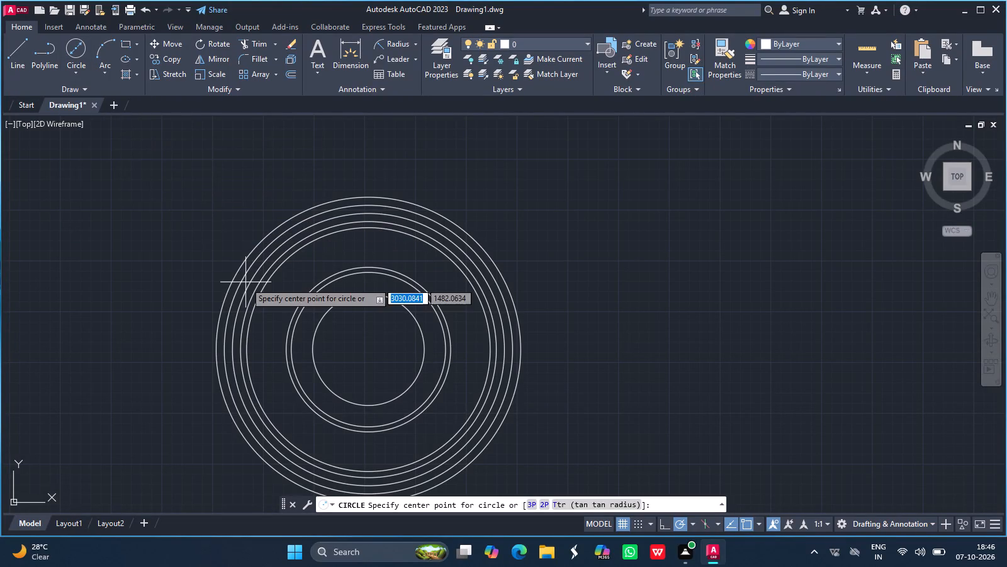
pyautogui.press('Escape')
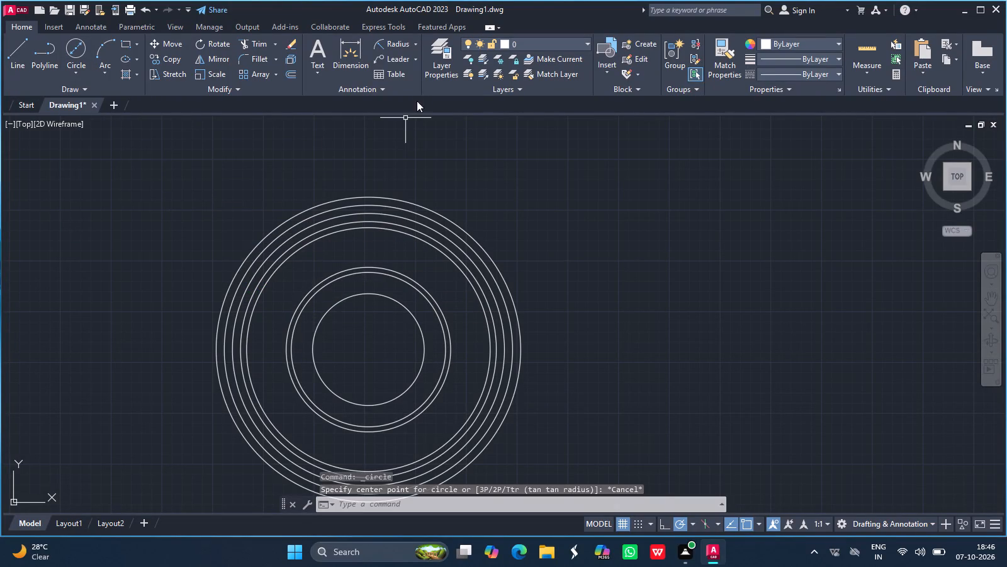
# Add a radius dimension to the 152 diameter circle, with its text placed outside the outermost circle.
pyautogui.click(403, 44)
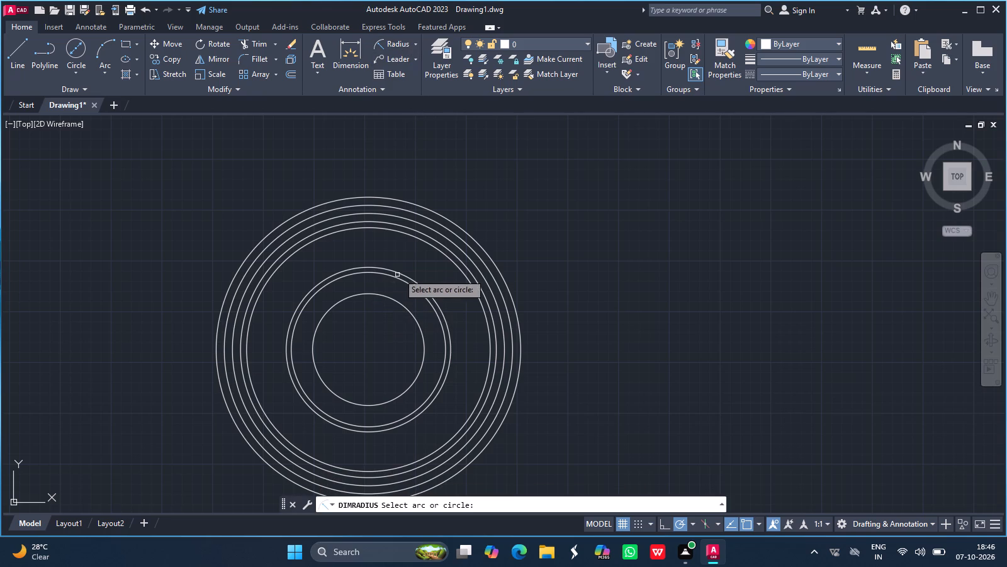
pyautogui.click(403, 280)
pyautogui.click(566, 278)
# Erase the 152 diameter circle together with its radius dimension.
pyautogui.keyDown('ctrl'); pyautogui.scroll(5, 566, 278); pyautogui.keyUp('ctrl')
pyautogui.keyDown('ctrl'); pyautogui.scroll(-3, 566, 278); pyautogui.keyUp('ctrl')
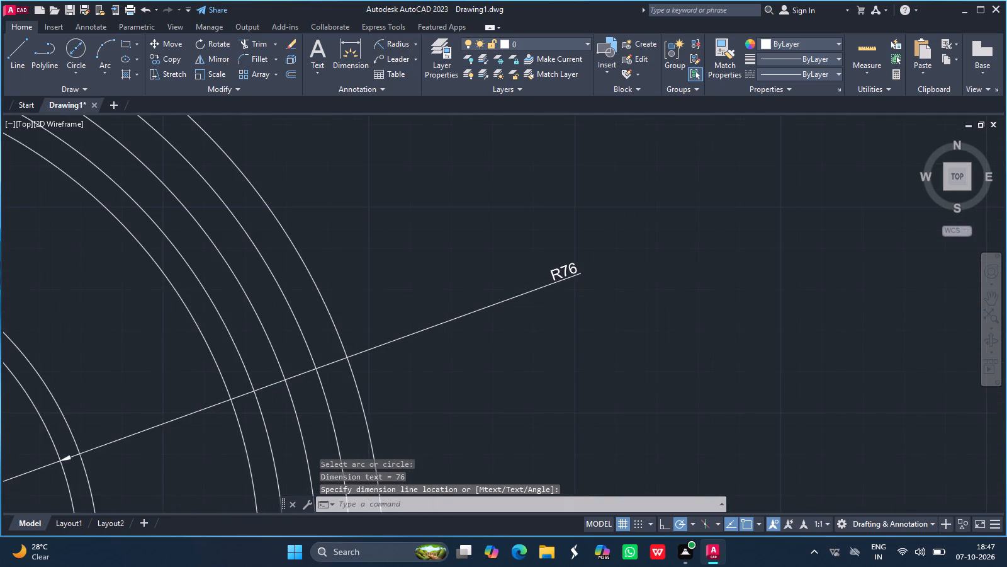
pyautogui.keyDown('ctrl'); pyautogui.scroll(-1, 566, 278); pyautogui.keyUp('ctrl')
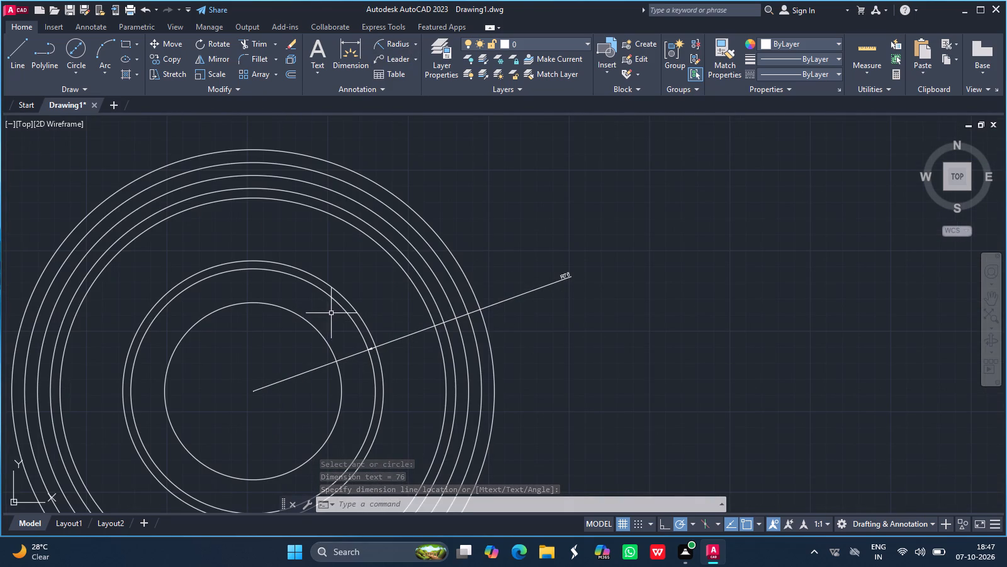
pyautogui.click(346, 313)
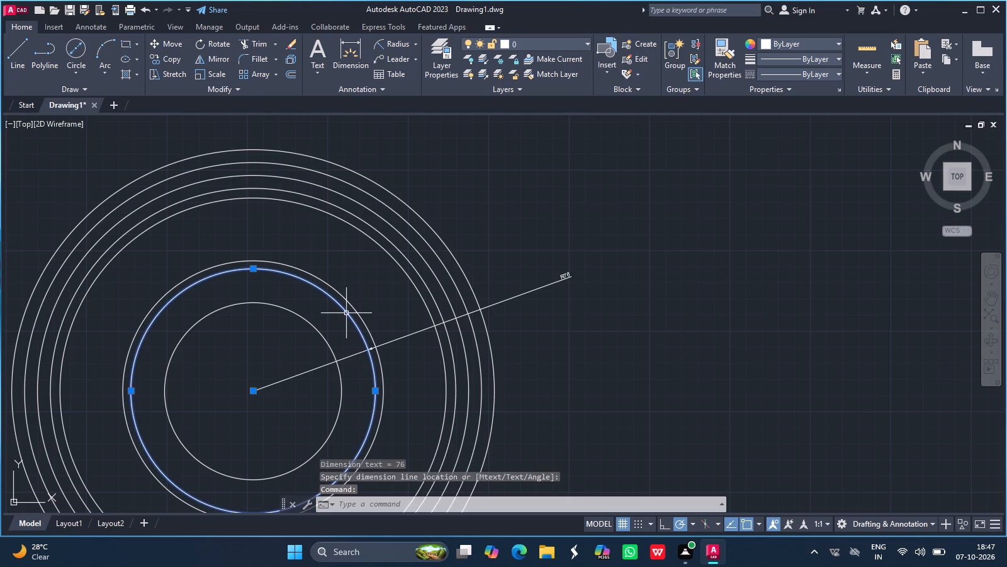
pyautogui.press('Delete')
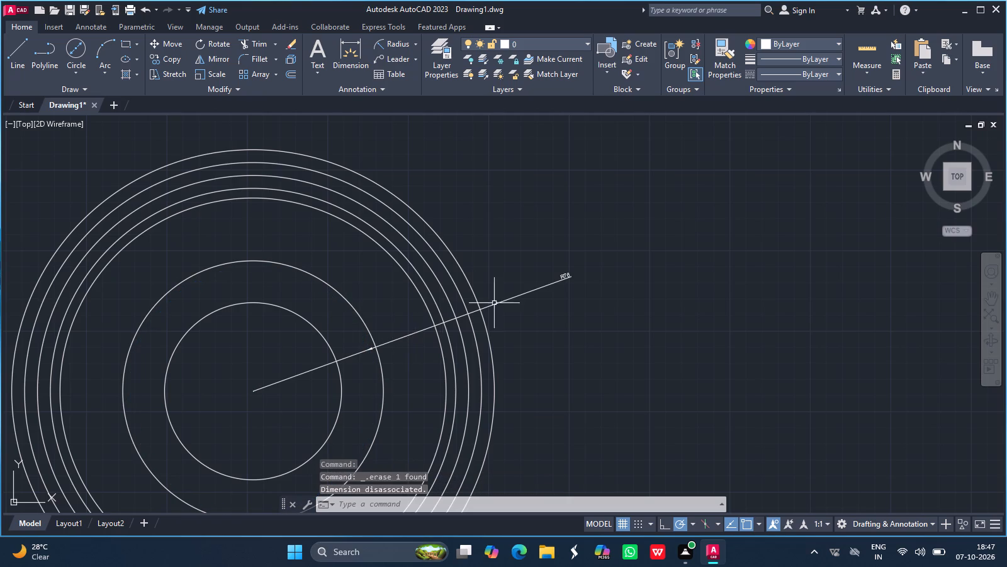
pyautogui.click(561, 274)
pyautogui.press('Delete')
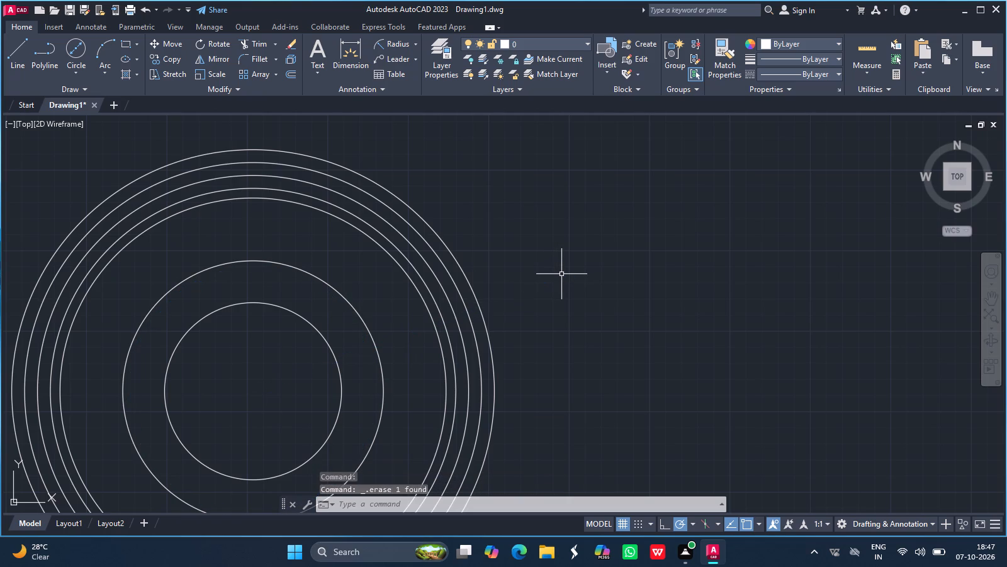
# Draw a circle of diameter 90 from the common centre, inside the 55 radius circle.
pyautogui.keyDown('ctrl'); pyautogui.scroll(-2, 291, 294); pyautogui.keyUp('ctrl')
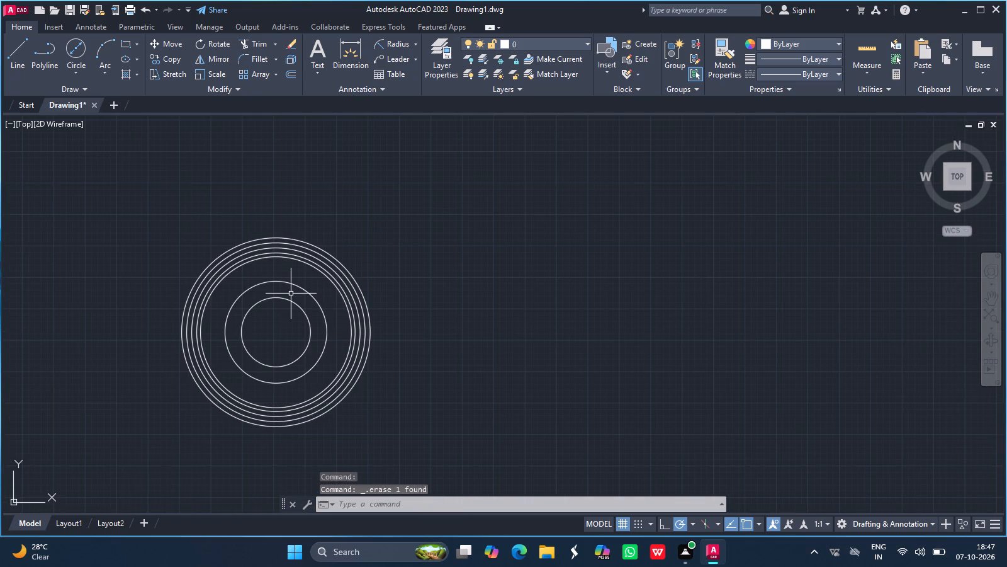
pyautogui.click(72, 40)
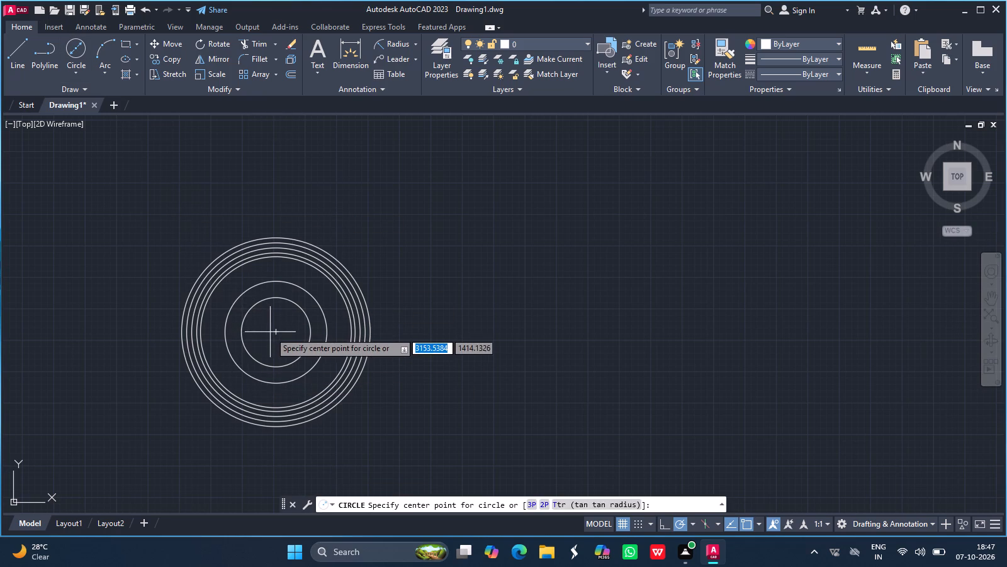
pyautogui.moveTo(276, 333); pyautogui.dragTo(253, 311)
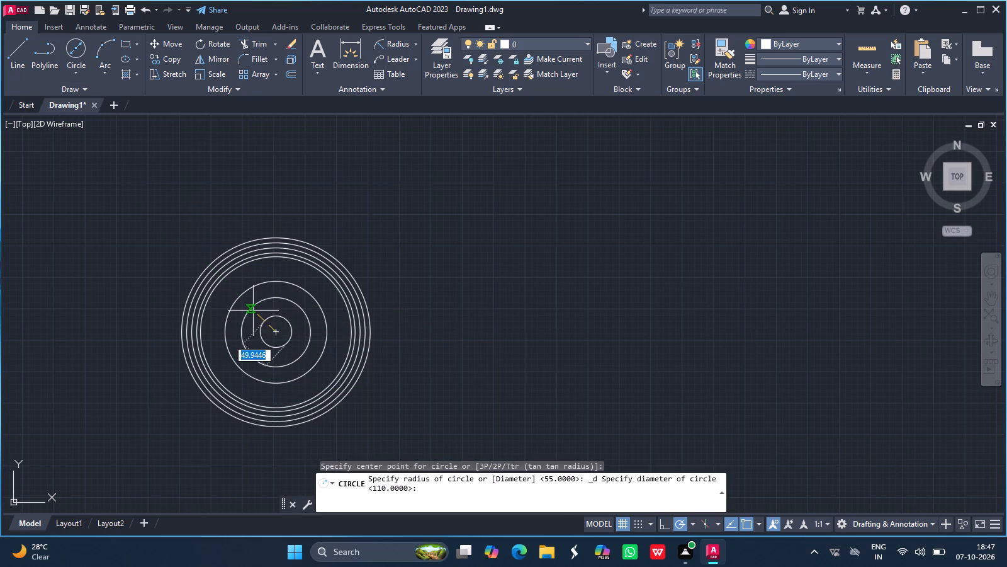
pyautogui.write('90')
pyautogui.press('Return')
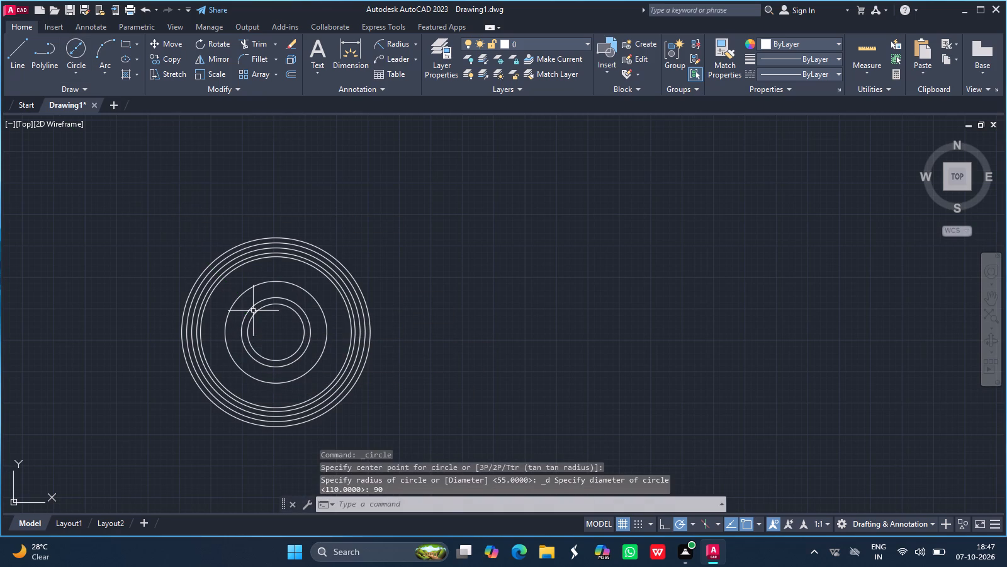
# Draw a circle of diameter 70 from the common centre, inside the 90 diameter circle.
pyautogui.click(77, 50)
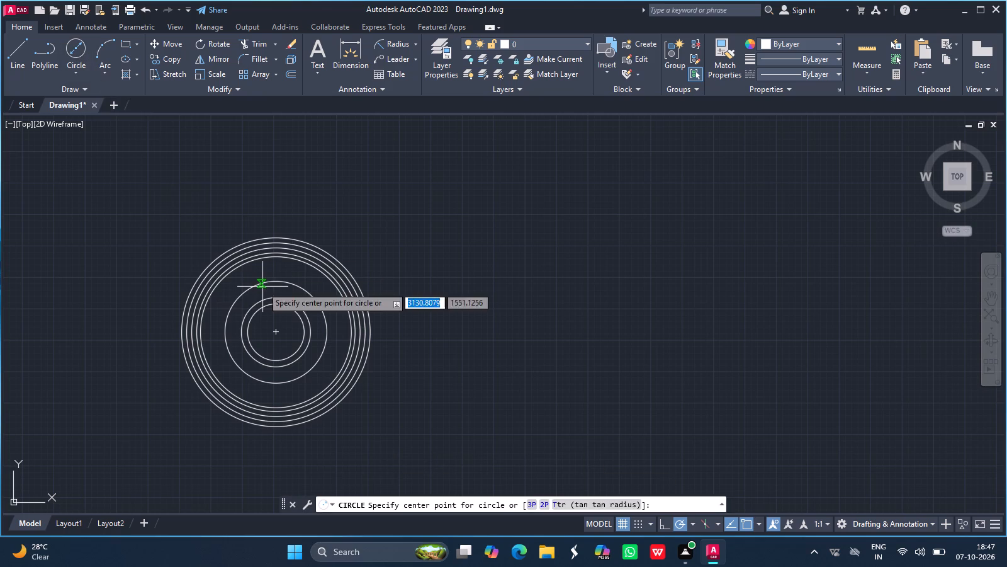
pyautogui.moveTo(276, 329); pyautogui.dragTo(235, 282)
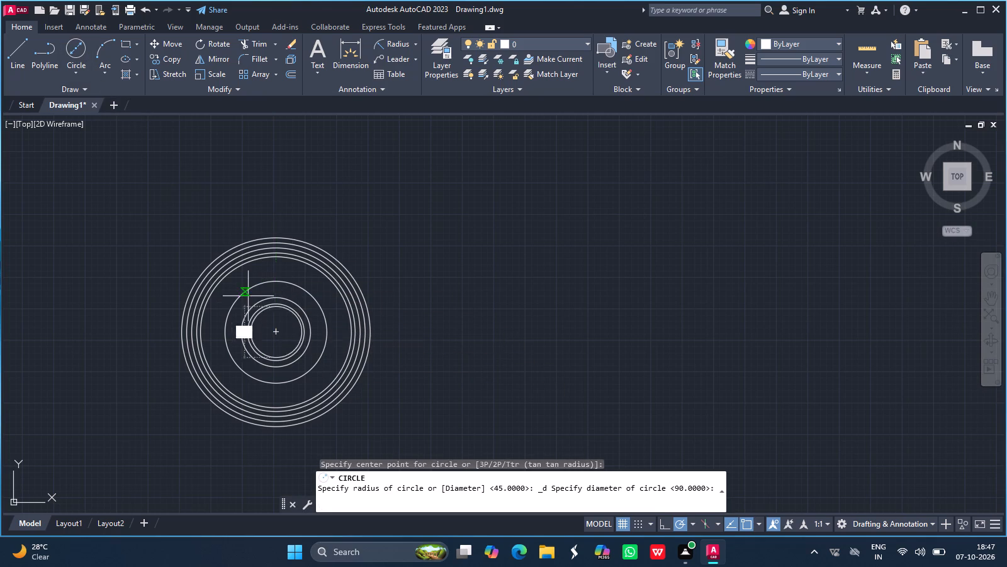
pyautogui.moveTo(235, 282); pyautogui.dragTo(234, 279)
pyautogui.press('7')
pyautogui.press('0')
pyautogui.press('Return')
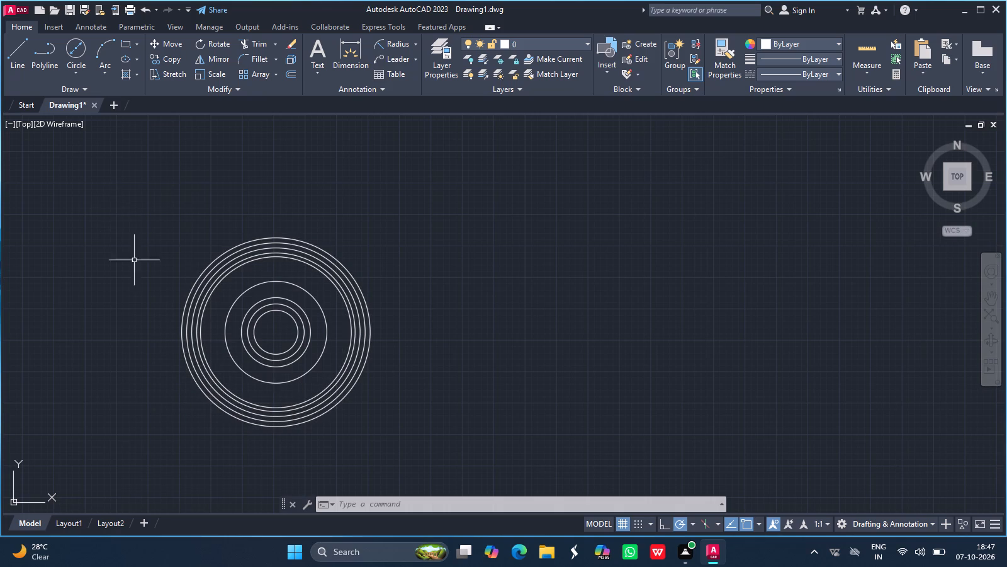
# Draw a vertical line 300 long between the bottom and top quadrants of the outermost circle.
pyautogui.keyDown('ctrl'); pyautogui.scroll(1, 311, 337); pyautogui.keyUp('ctrl')
pyautogui.click(23, 49)
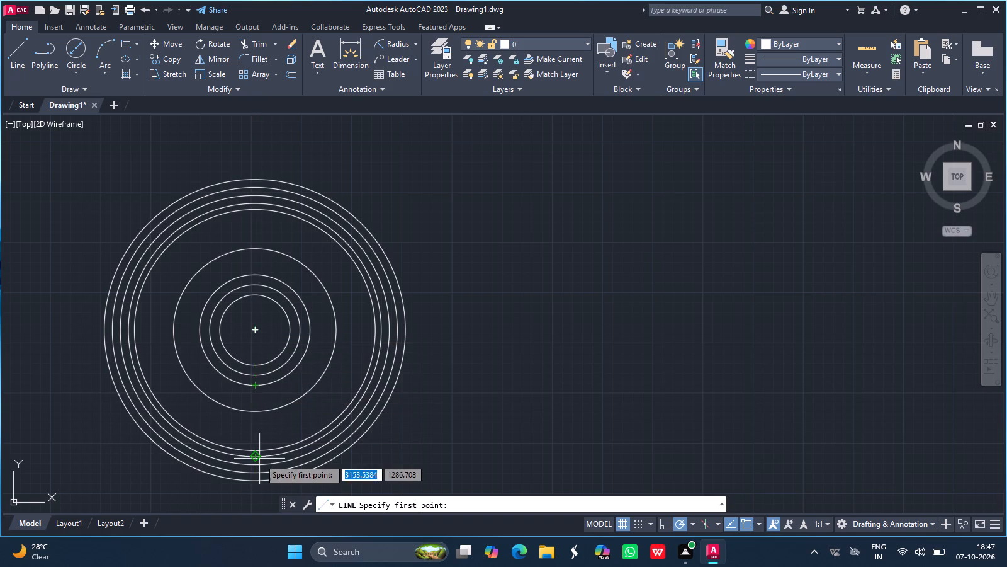
pyautogui.click(254, 481)
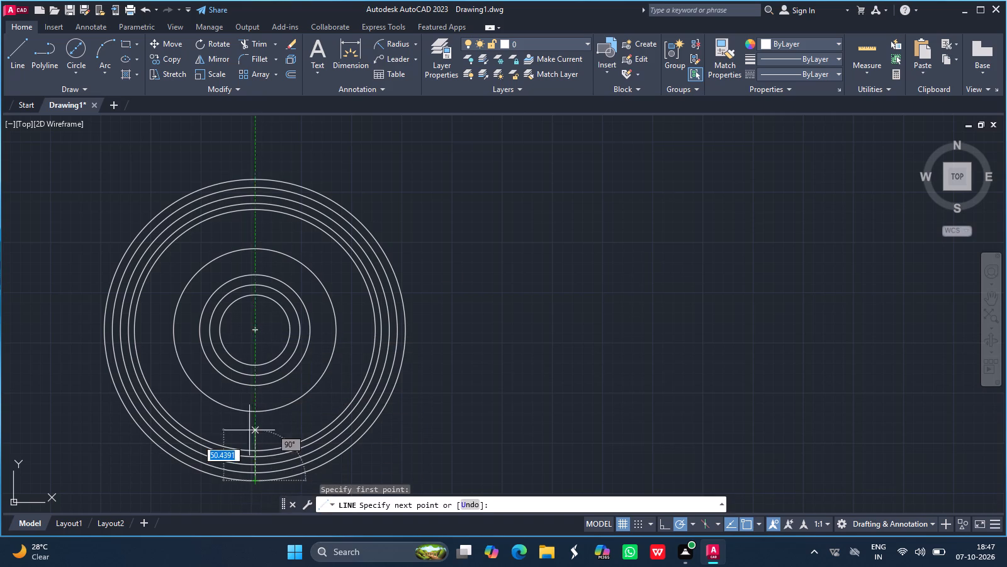
pyautogui.click(255, 176)
pyautogui.press('Return')
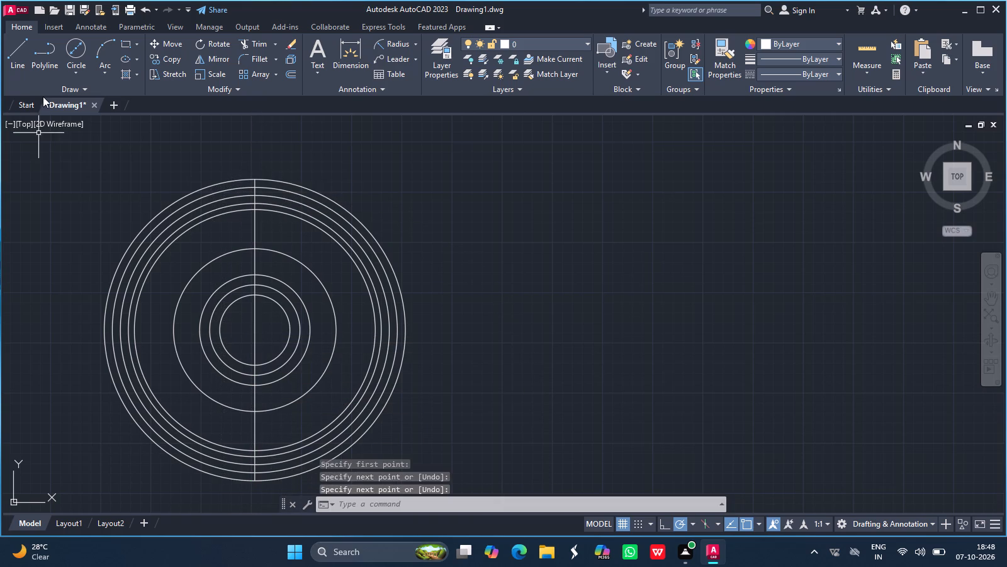
# Draw a circle of diameter 6.5 centred on the top quadrant of the 90 diameter circle.
pyautogui.click(79, 42)
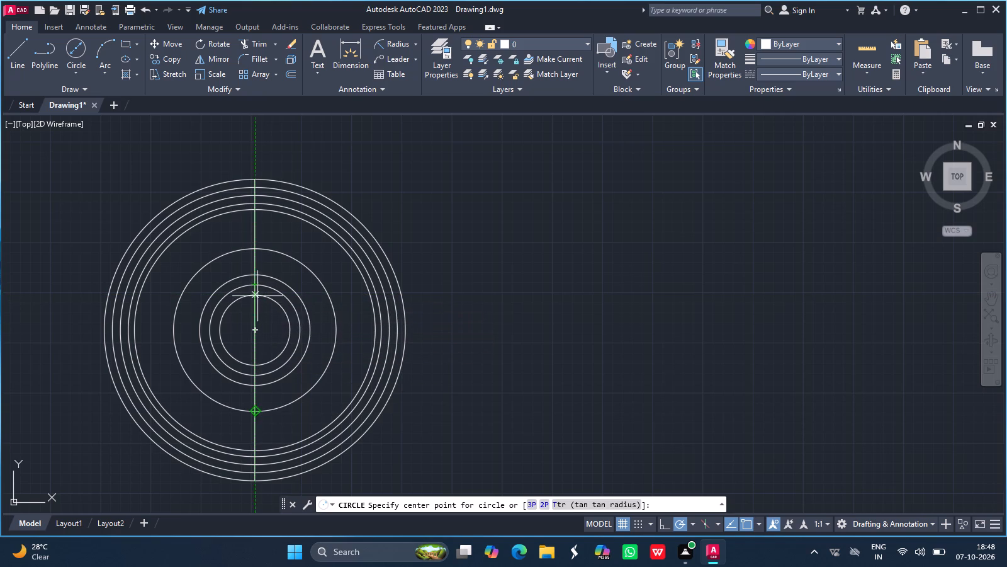
pyautogui.moveTo(256, 287); pyautogui.dragTo(241, 281)
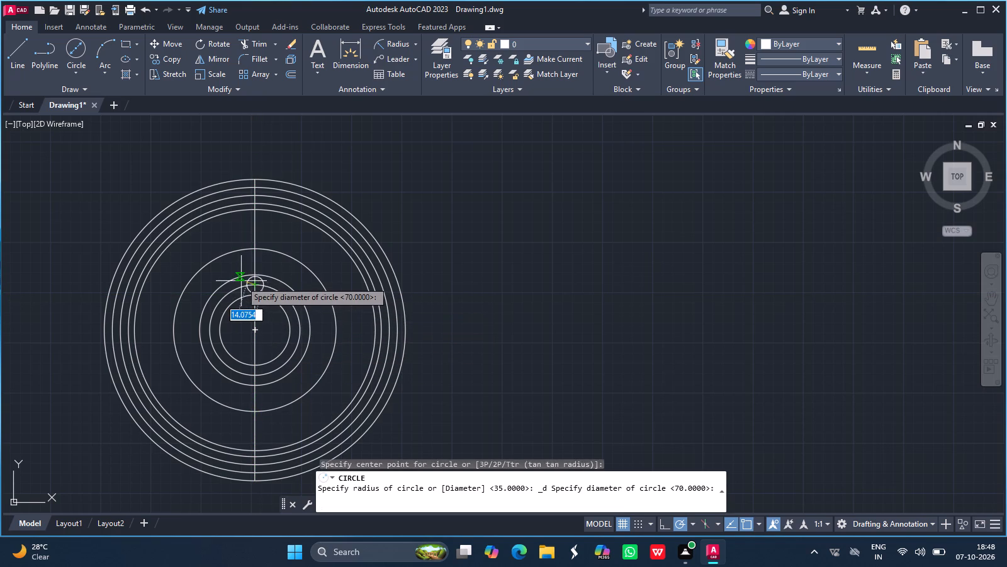
pyautogui.moveTo(241, 281); pyautogui.dragTo(241, 280)
pyautogui.write('6.5')
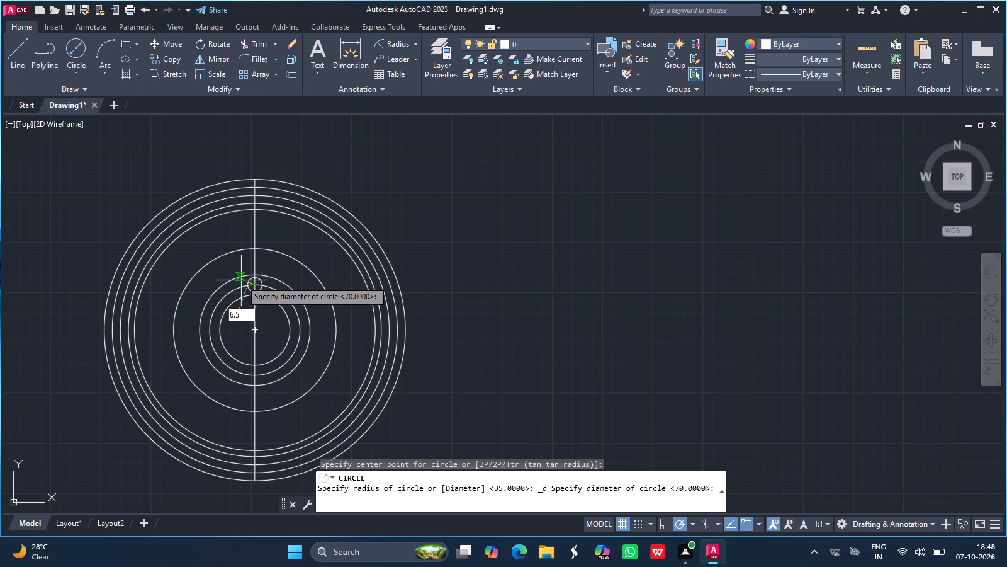
pyautogui.press('Return')
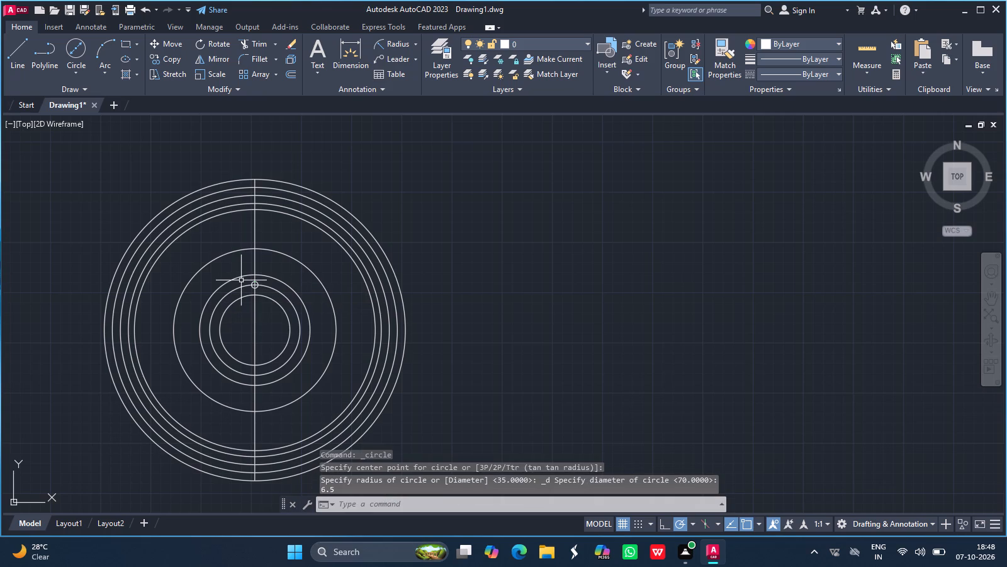
# Turn on command logging with LOGFILEON.
pyautogui.click(368, 497)
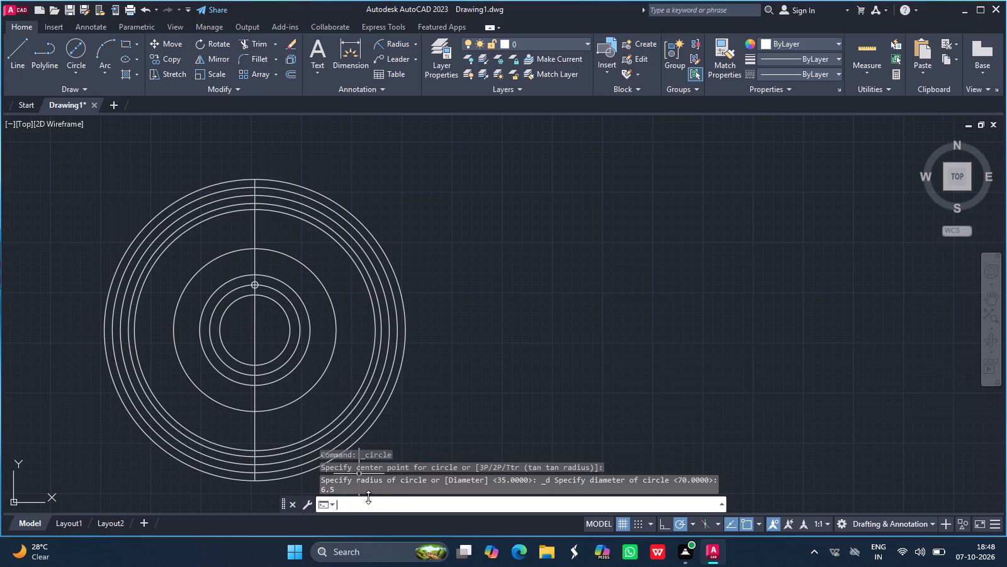
pyautogui.write('logf')
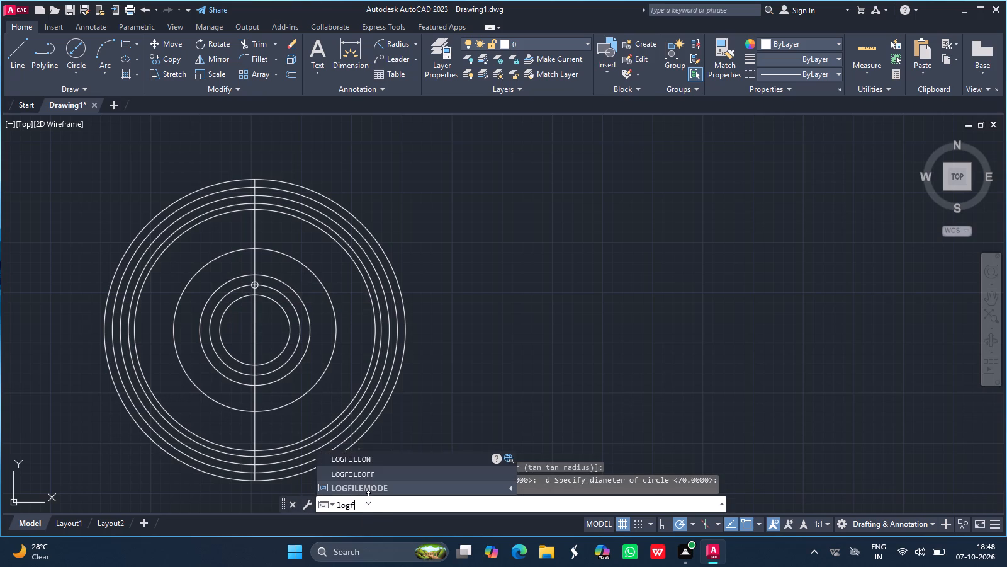
pyautogui.click(369, 461)
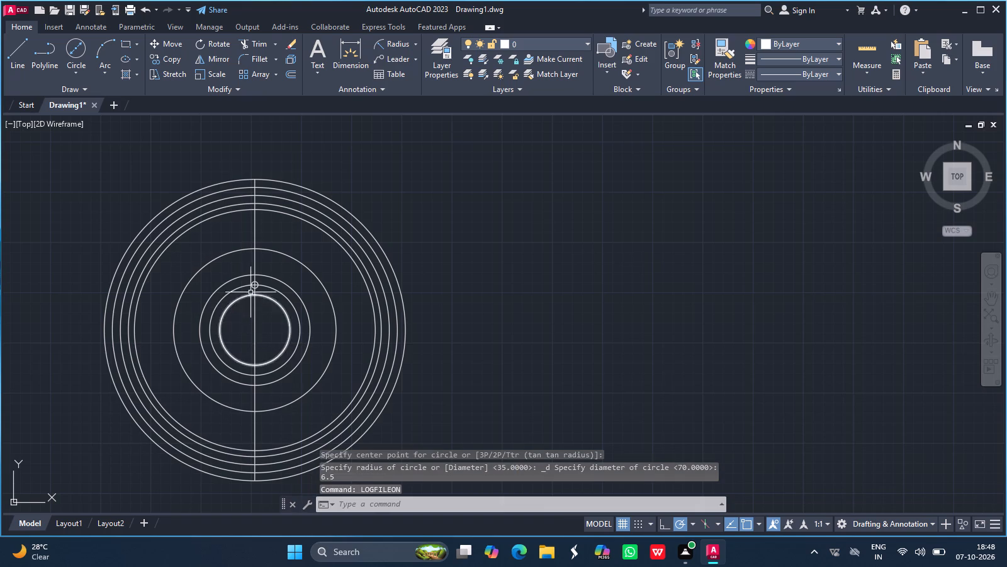
# Polar array the 6.5 diameter circle about the common centre with 5 items over 360 degrees.
pyautogui.click(276, 71)
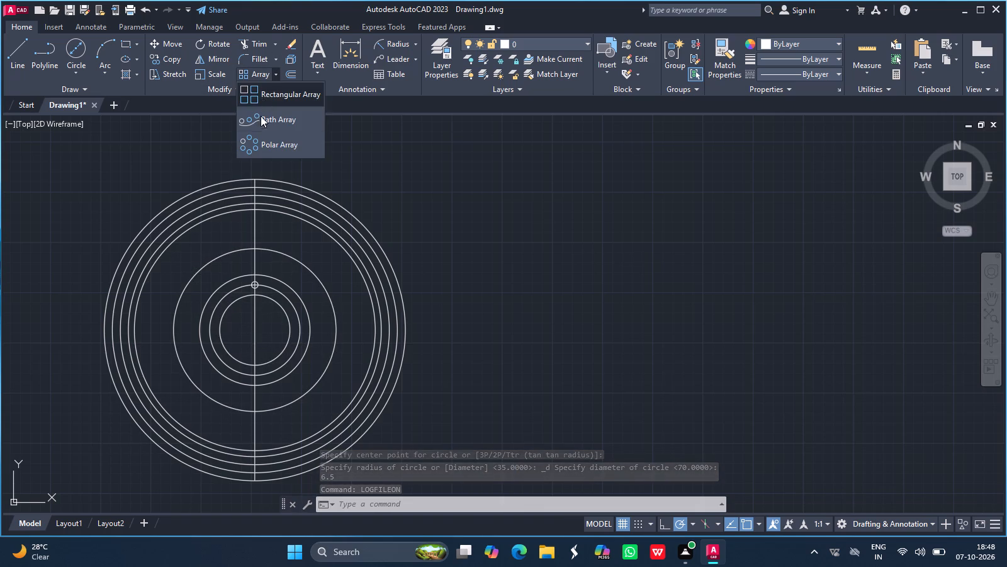
pyautogui.click(269, 144)
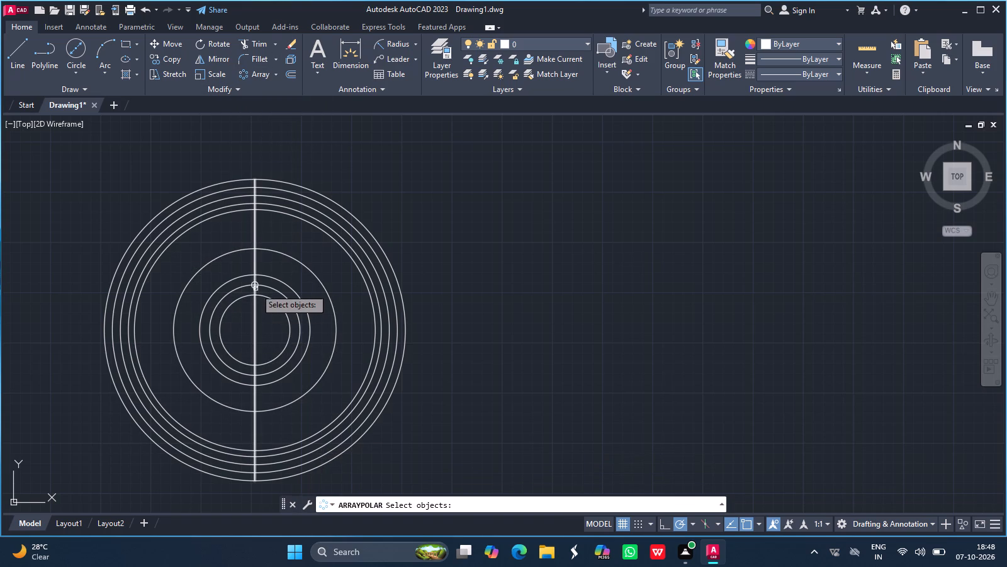
pyautogui.click(254, 285)
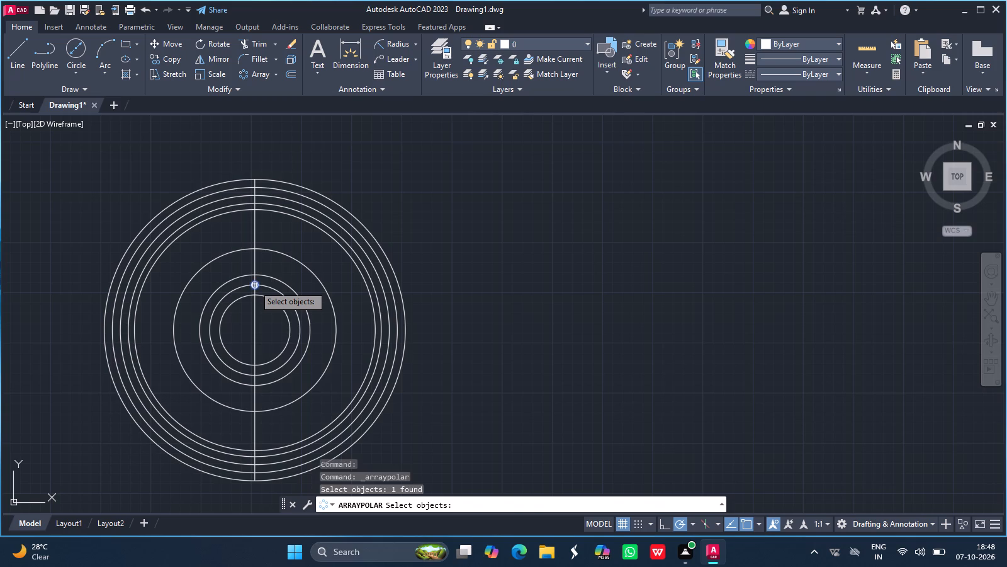
pyautogui.press('Return')
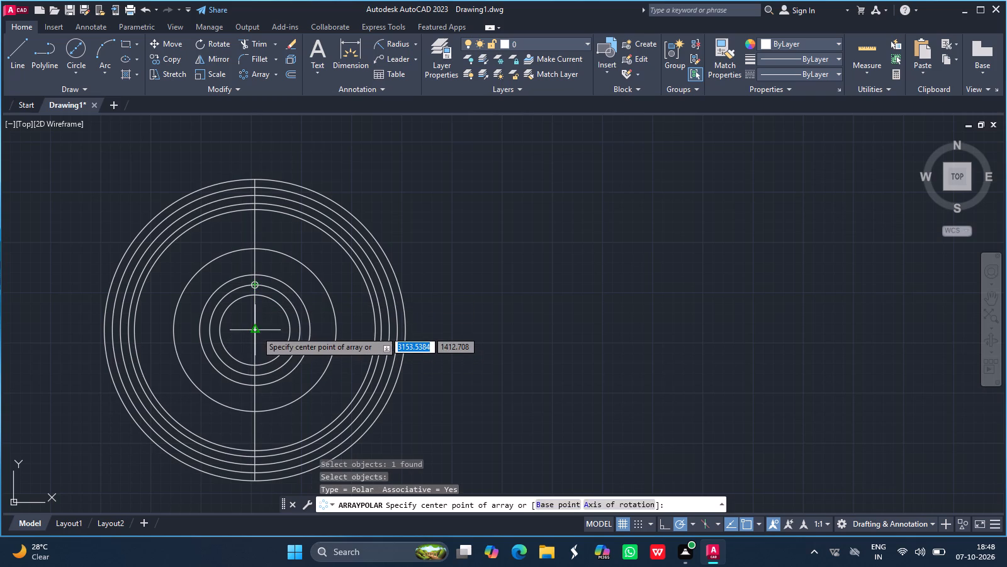
pyautogui.click(256, 331)
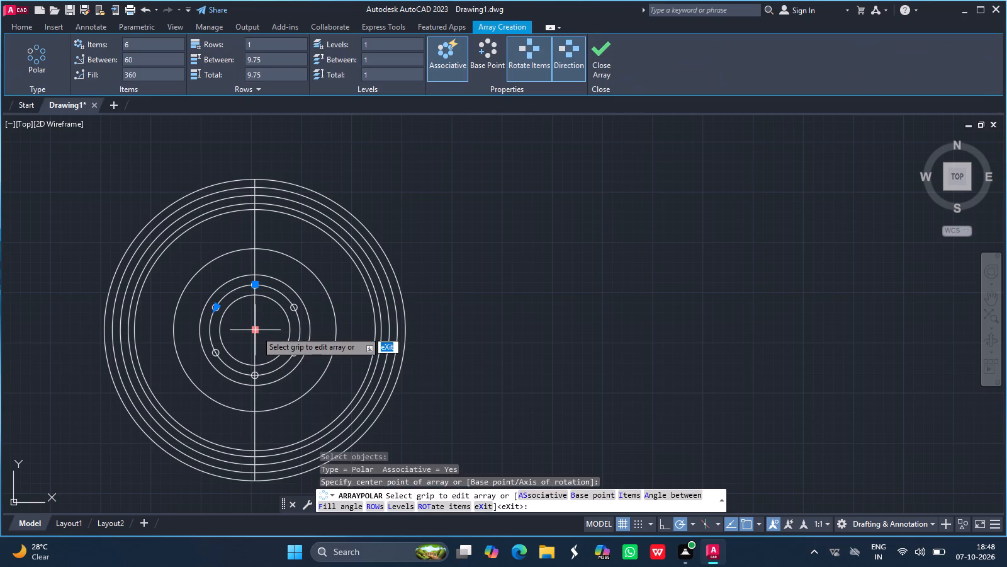
pyautogui.click(139, 47)
pyautogui.press('BackSpace')
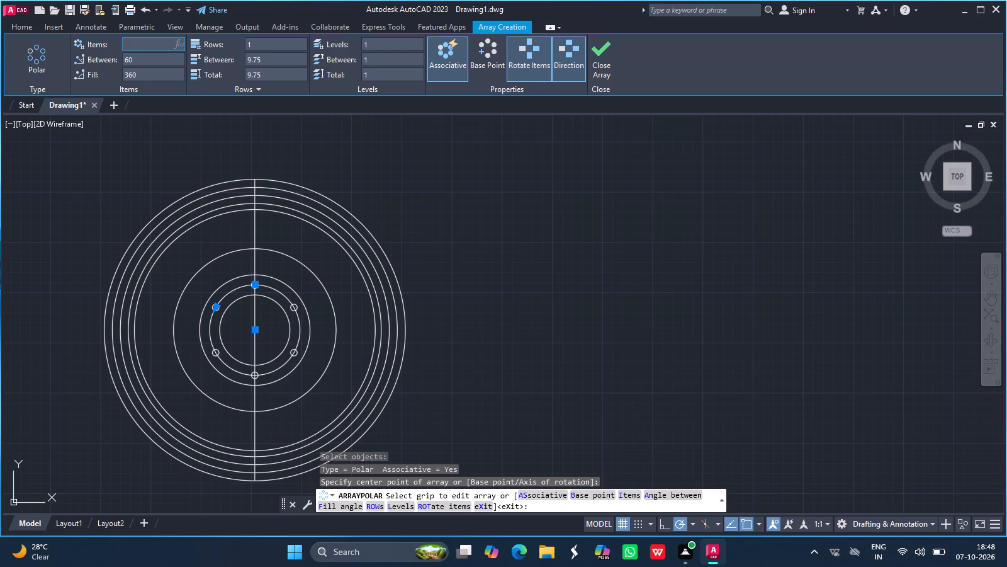
pyautogui.press('5')
pyautogui.press('Return')
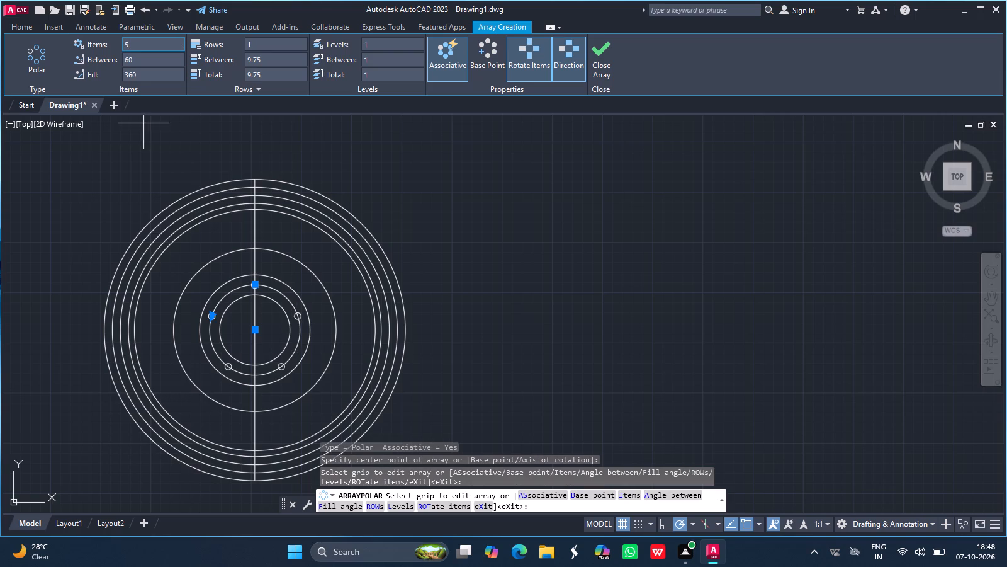
pyautogui.press('Return')
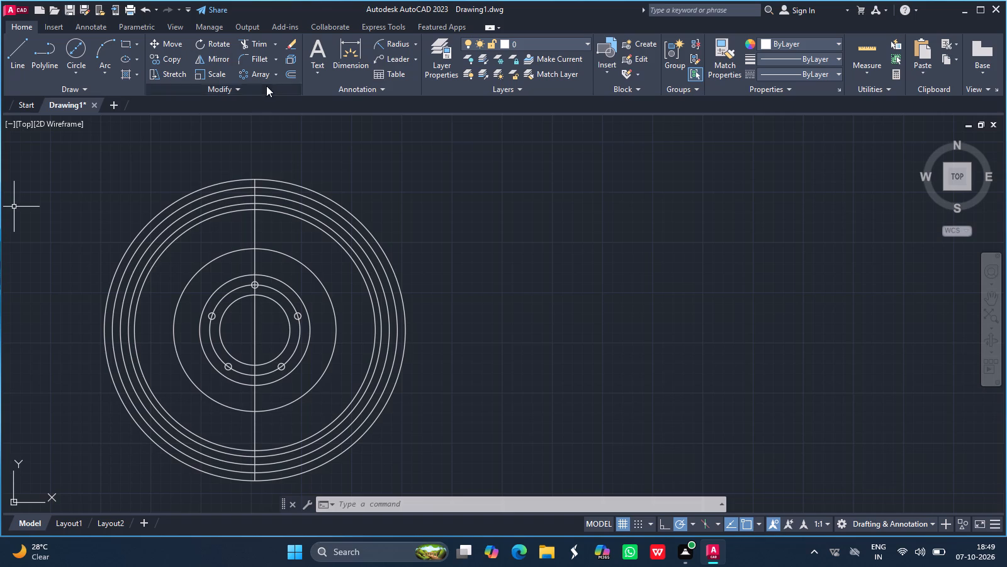
# Offset the vertical centre line by 16.5 to both sides.
pyautogui.click(288, 74)
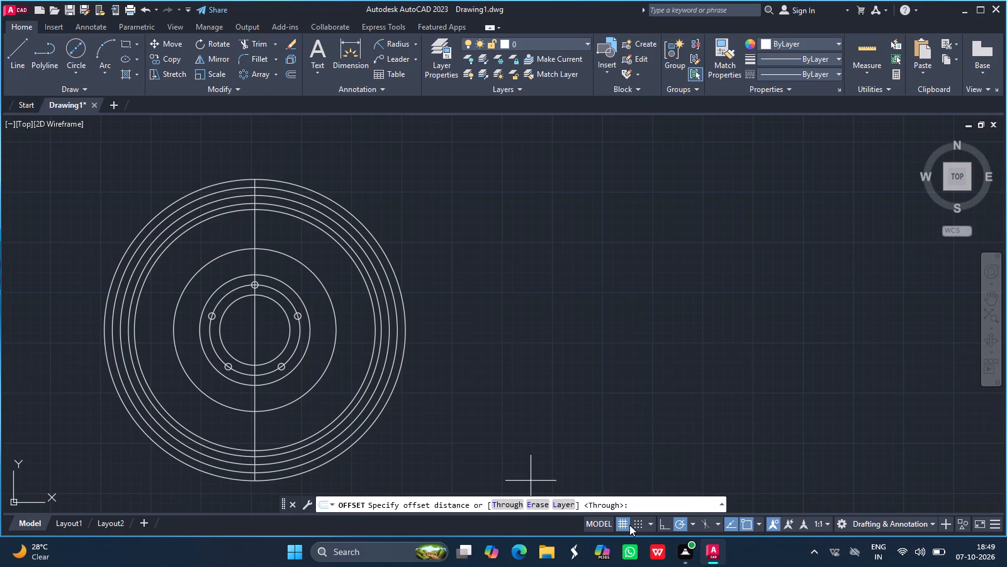
pyautogui.click(646, 506)
pyautogui.press('1')
pyautogui.write('6.5')
pyautogui.press('Return')
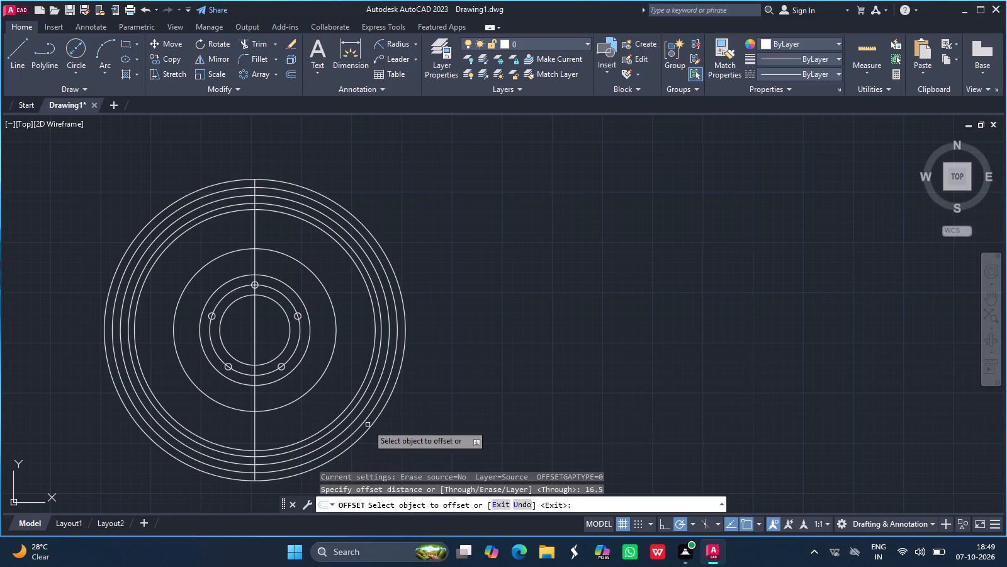
pyautogui.moveTo(256, 416); pyautogui.dragTo(245, 416)
pyautogui.moveTo(245, 416); pyautogui.dragTo(254, 418)
pyautogui.moveTo(254, 418); pyautogui.dragTo(279, 421)
pyautogui.click(279, 421)
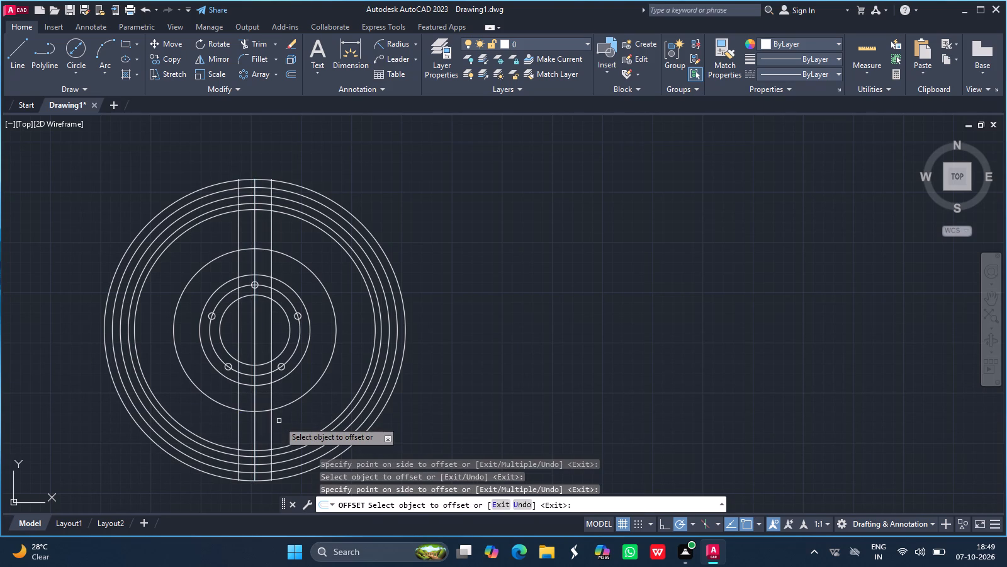
pyautogui.press('Return')
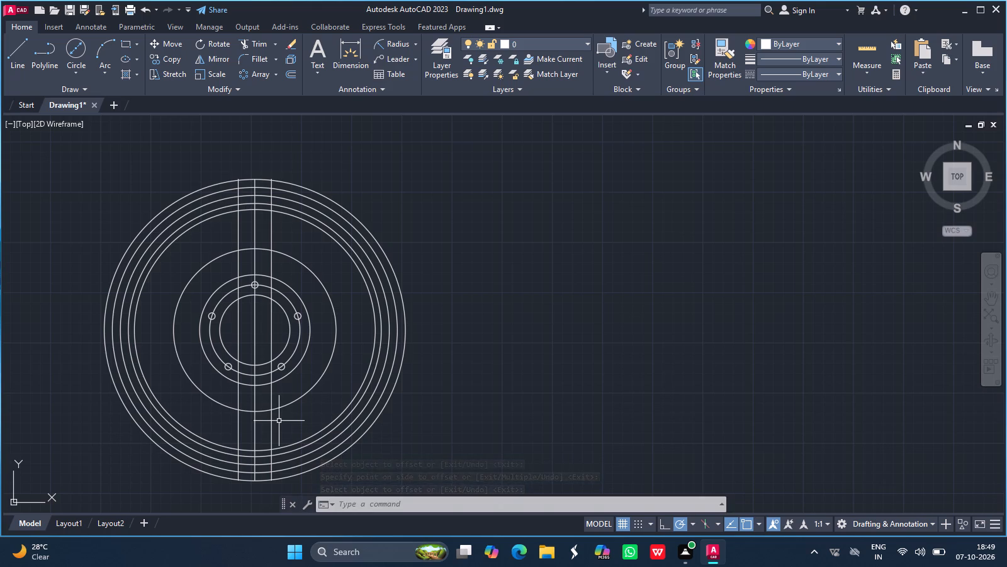
# Draw a line about 183 long from the common centre through the lower-left 6.5 diameter circle, ending beyond the outermost circle.
pyautogui.click(994, 299)
pyautogui.moveTo(268, 294); pyautogui.dragTo(442, 241)
pyautogui.press('Escape')
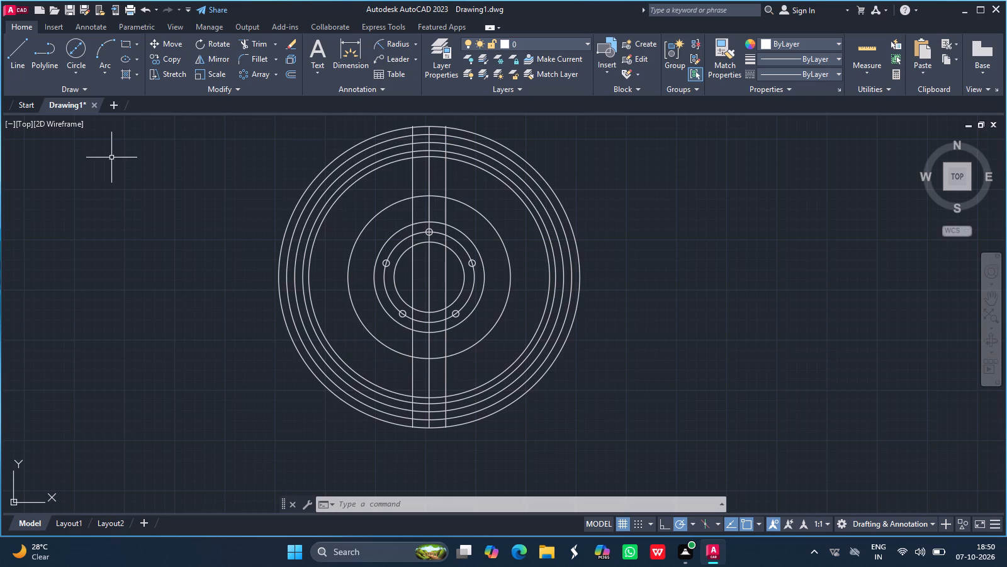
pyautogui.click(23, 45)
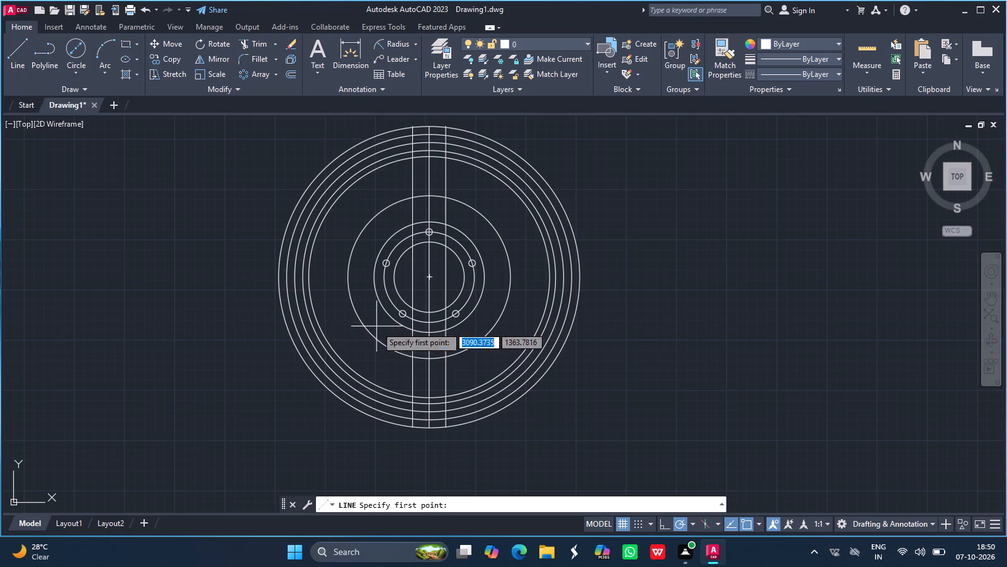
pyautogui.click(431, 276)
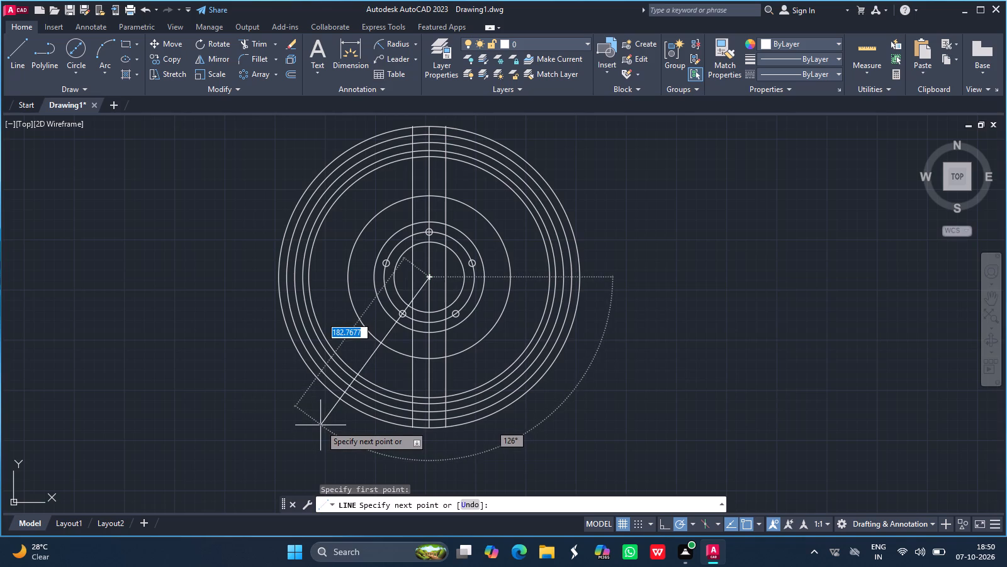
pyautogui.click(320, 425)
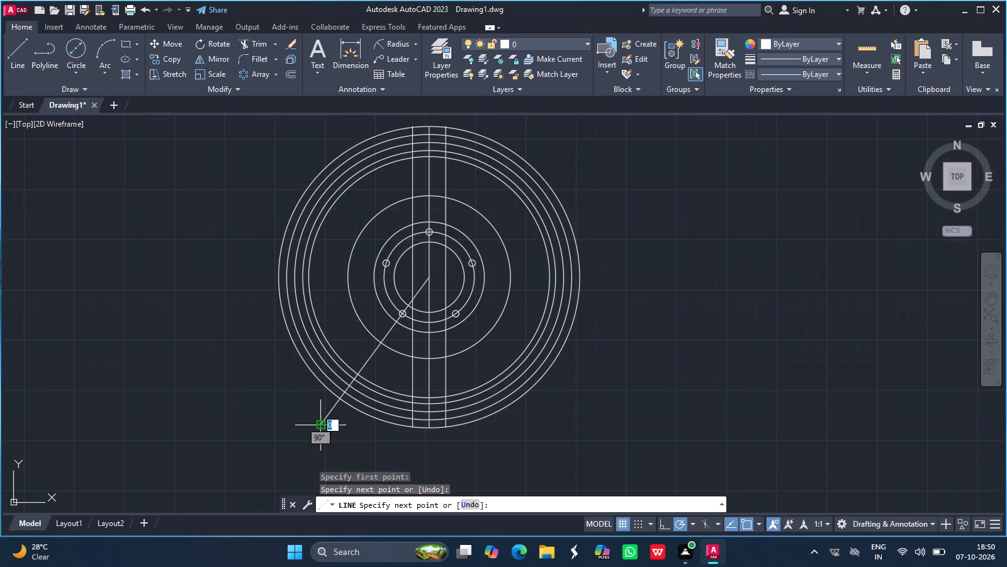
pyautogui.press('Return')
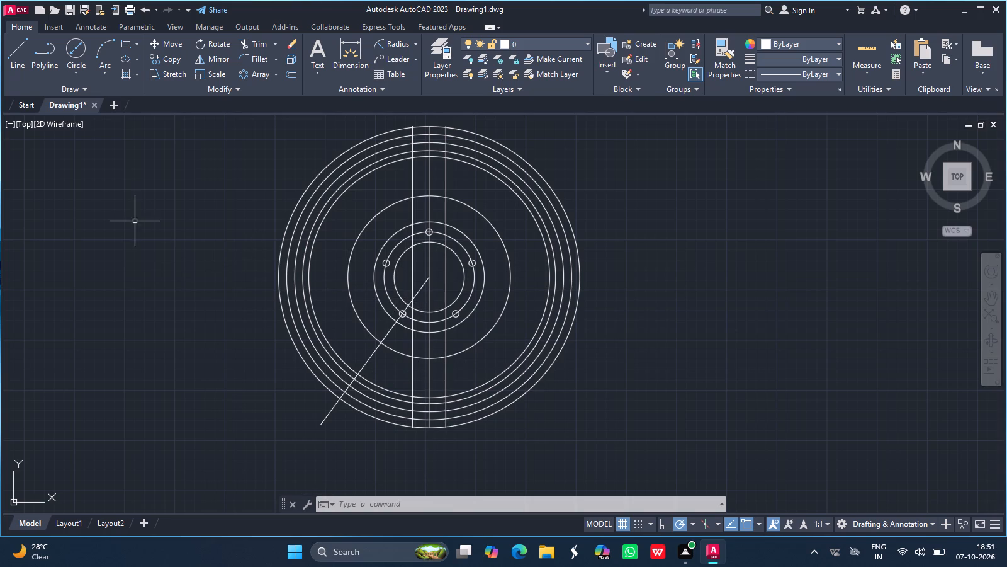
# Draw a line about 191 long from the common centre through the lower-right 6.5 diameter circle, ending beyond the outermost circle.
pyautogui.click(14, 51)
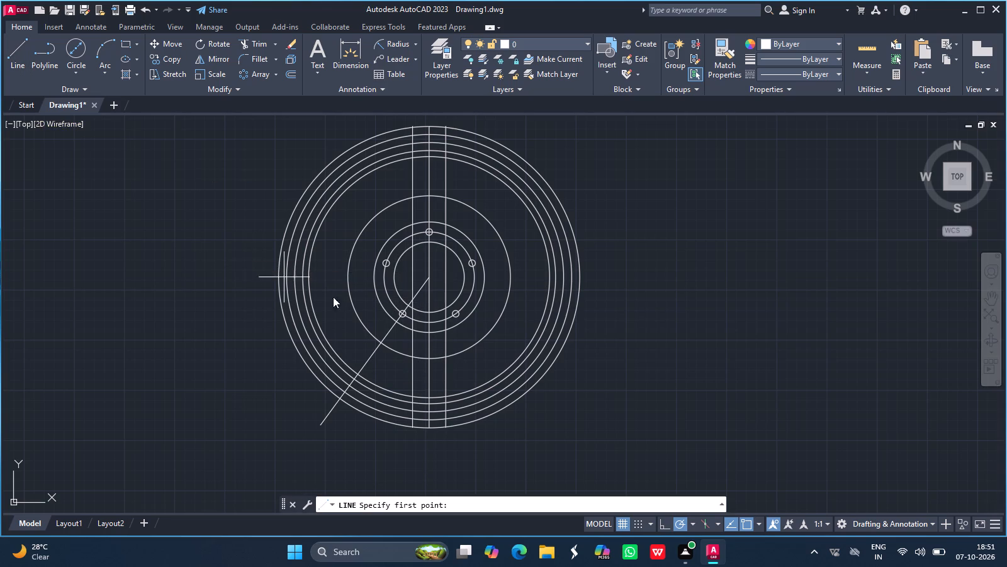
pyautogui.moveTo(427, 279); pyautogui.dragTo(425, 450)
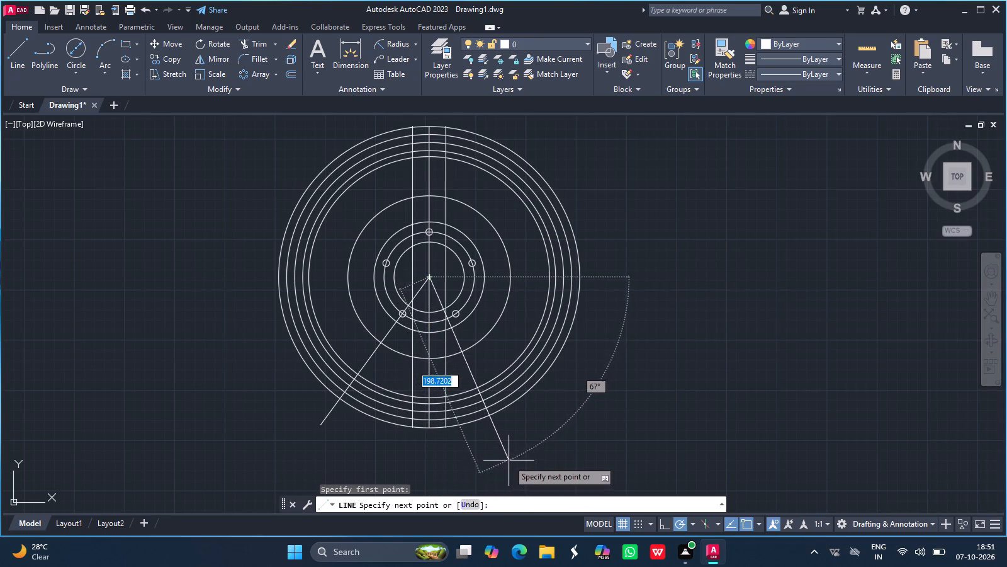
pyautogui.click(543, 432)
pyautogui.press('Return')
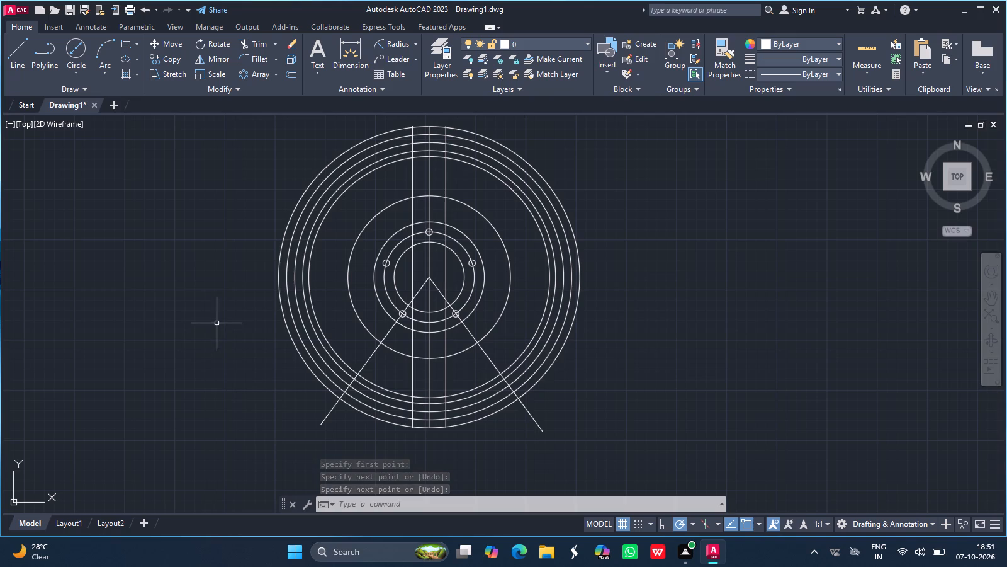
# Fillet the innermost of the outer ring circles with the lower-left spoke line using radius 10 in Trim mode.
pyautogui.click(254, 54)
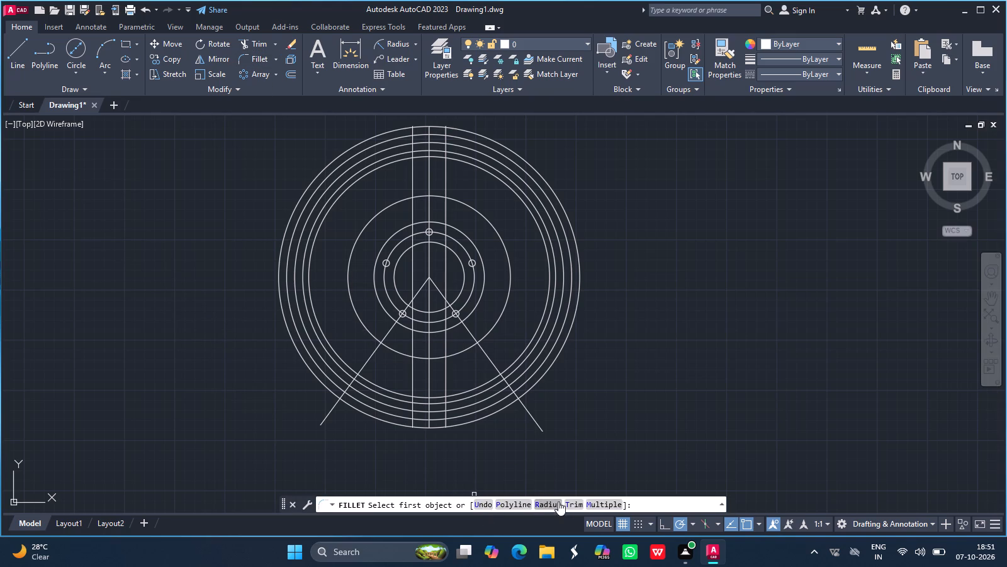
pyautogui.click(574, 507)
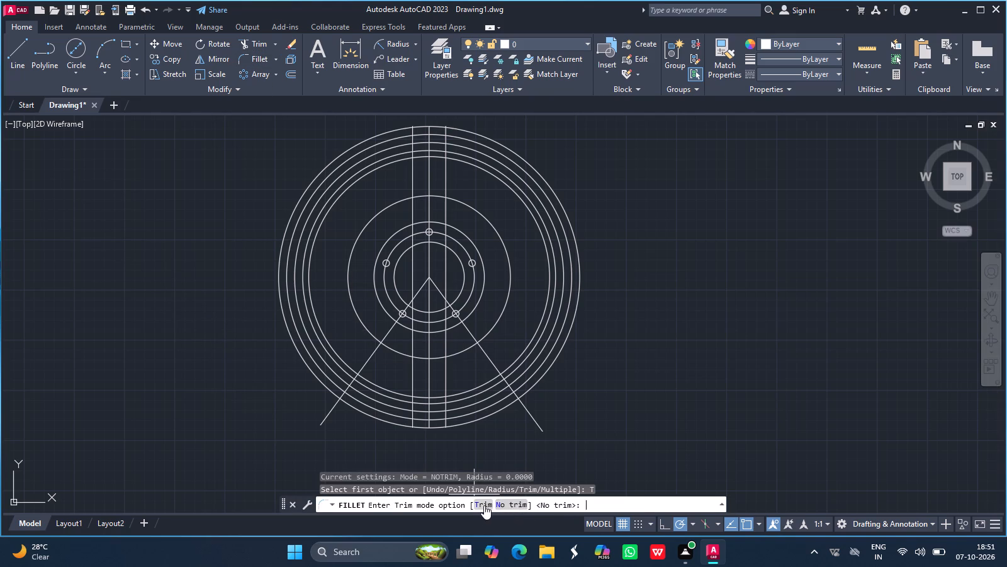
pyautogui.click(484, 505)
pyautogui.click(551, 505)
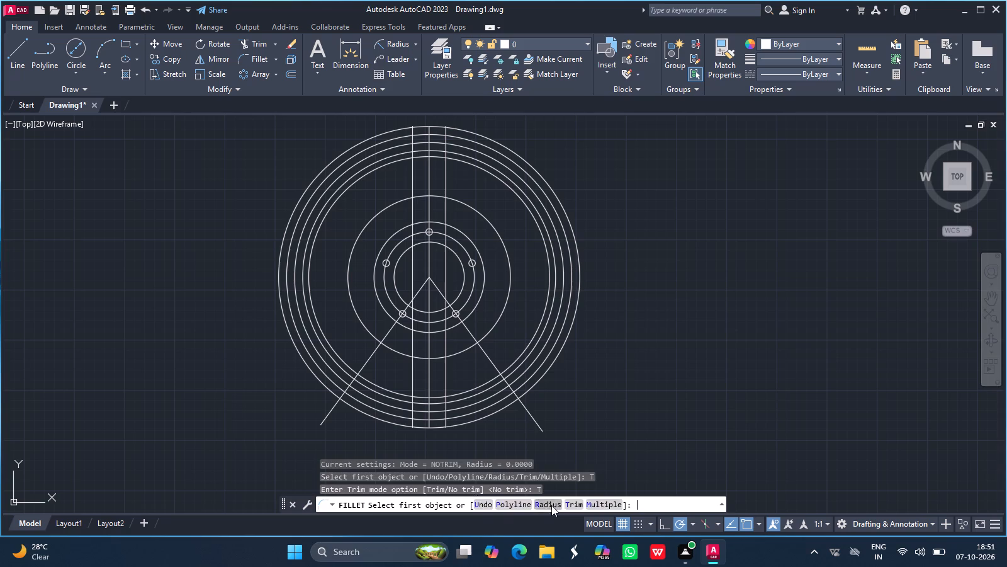
pyautogui.press('1')
pyautogui.press('0')
pyautogui.press('Return')
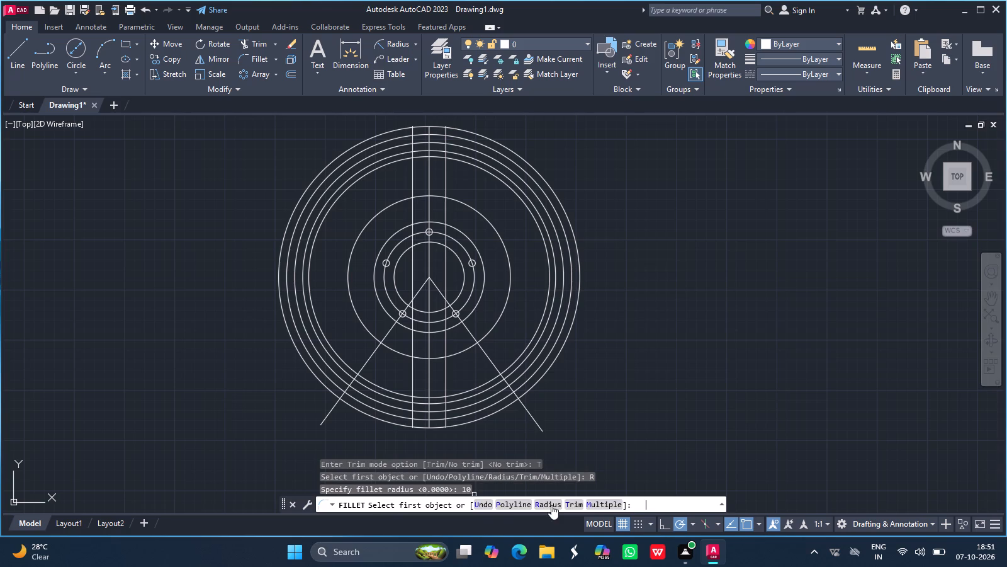
pyautogui.moveTo(366, 380); pyautogui.dragTo(366, 379)
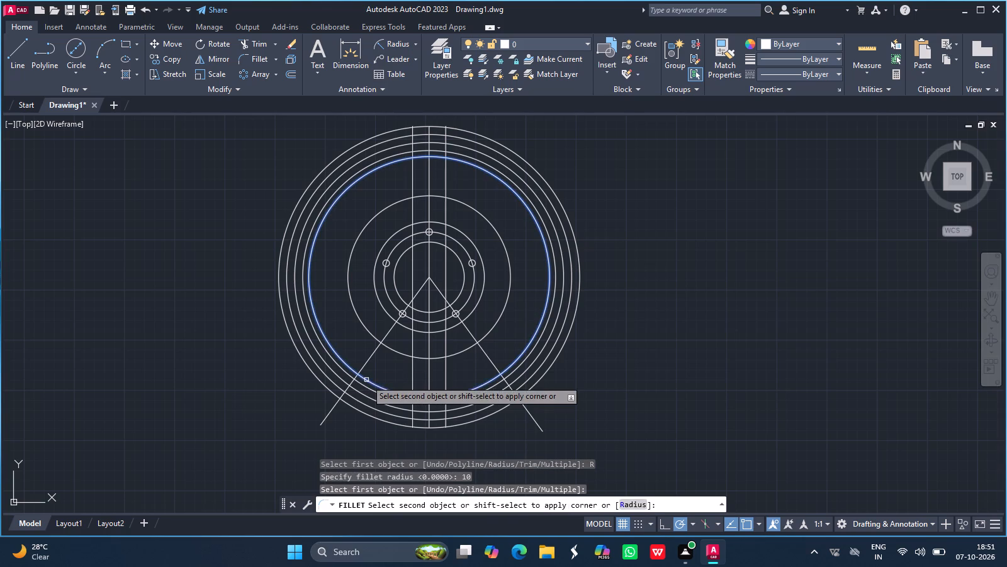
pyautogui.moveTo(366, 379); pyautogui.dragTo(366, 362)
pyautogui.click(366, 362)
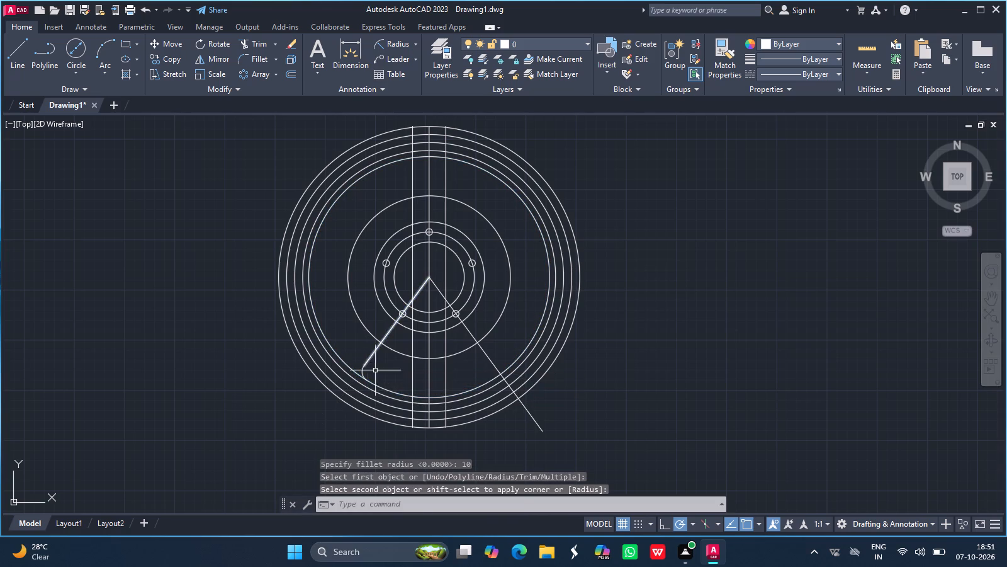
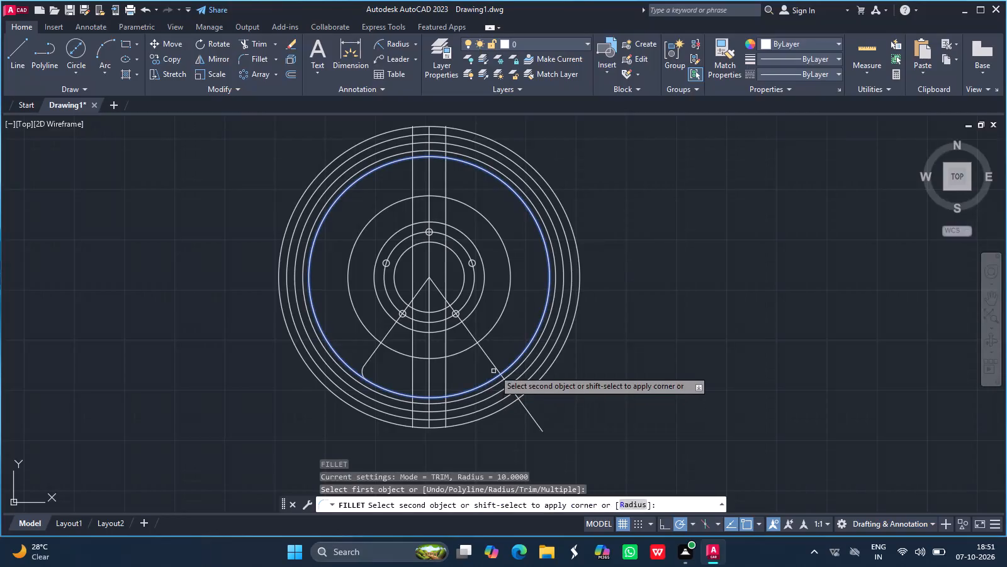
# Fillet the innermost of the outer ring circles with the lower-right spoke line using radius 10.
pyautogui.click(495, 365)
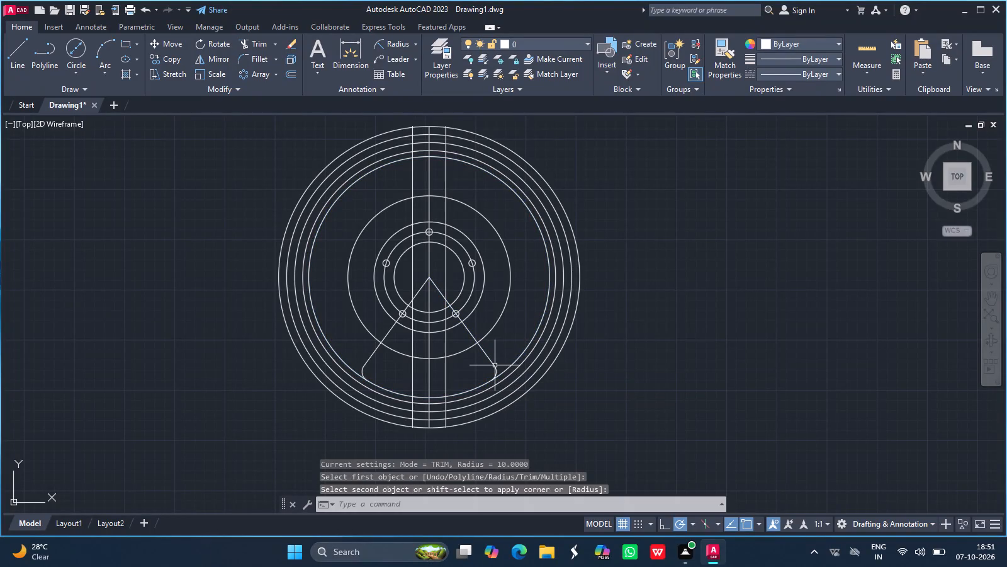
pyautogui.press('Return')
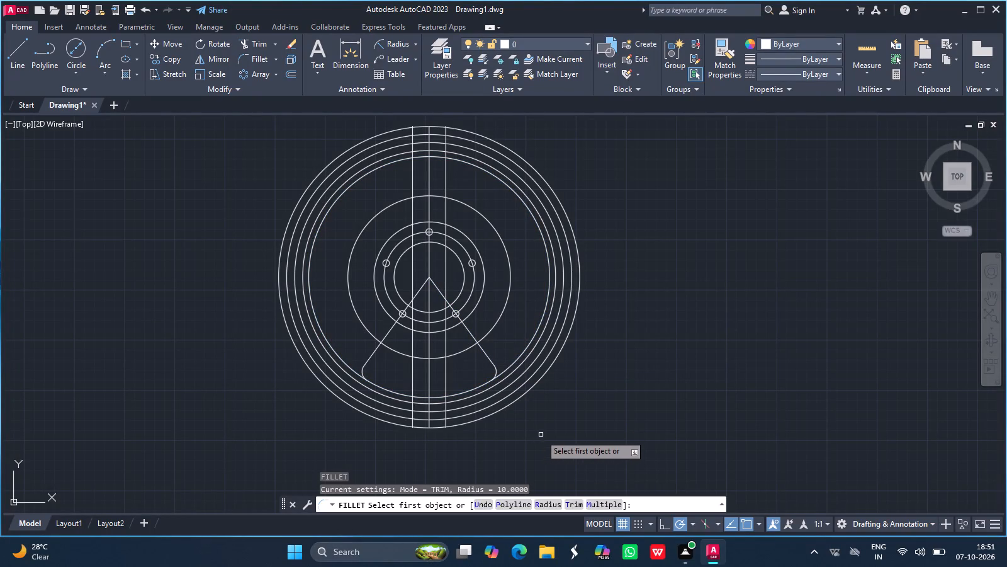
pyautogui.press('Return')
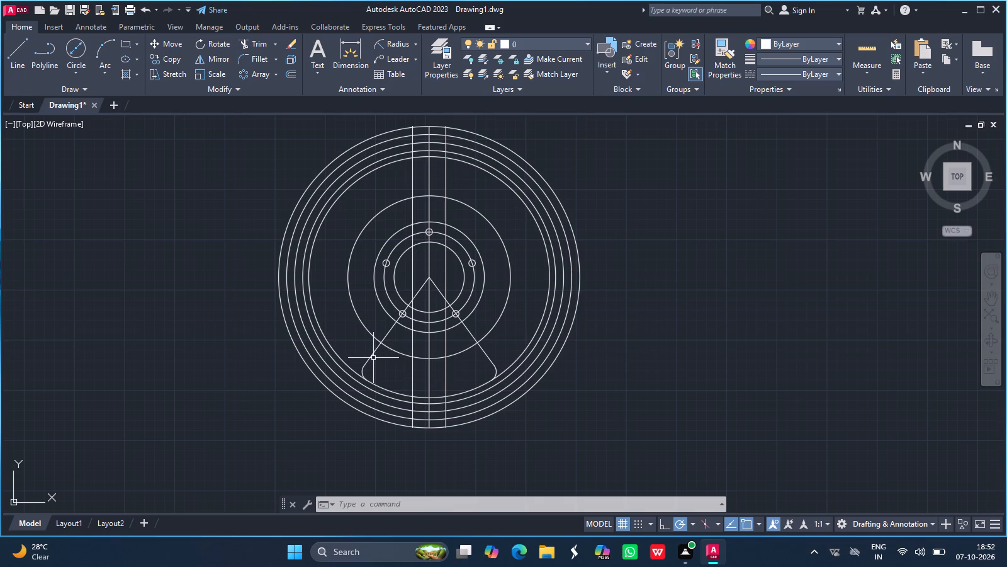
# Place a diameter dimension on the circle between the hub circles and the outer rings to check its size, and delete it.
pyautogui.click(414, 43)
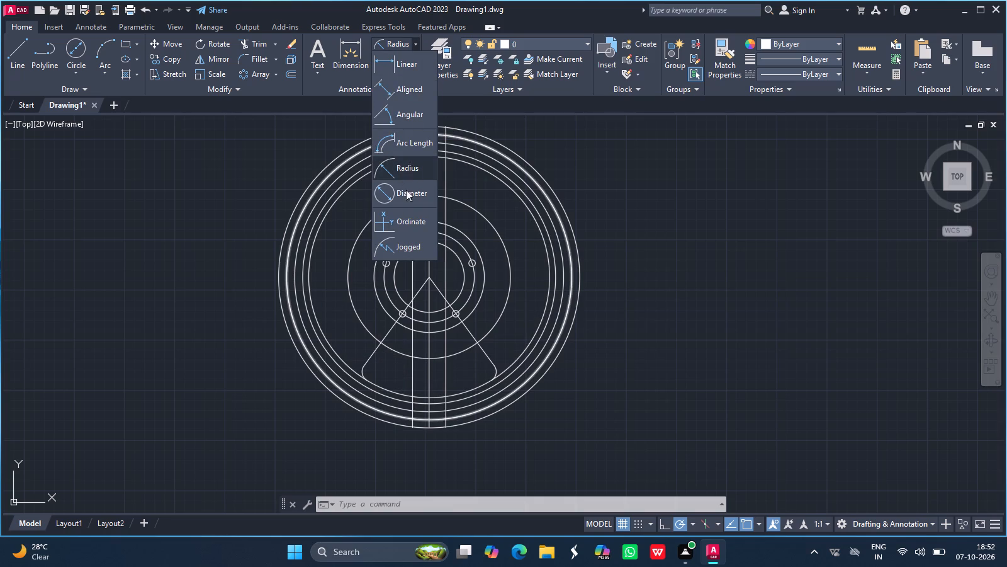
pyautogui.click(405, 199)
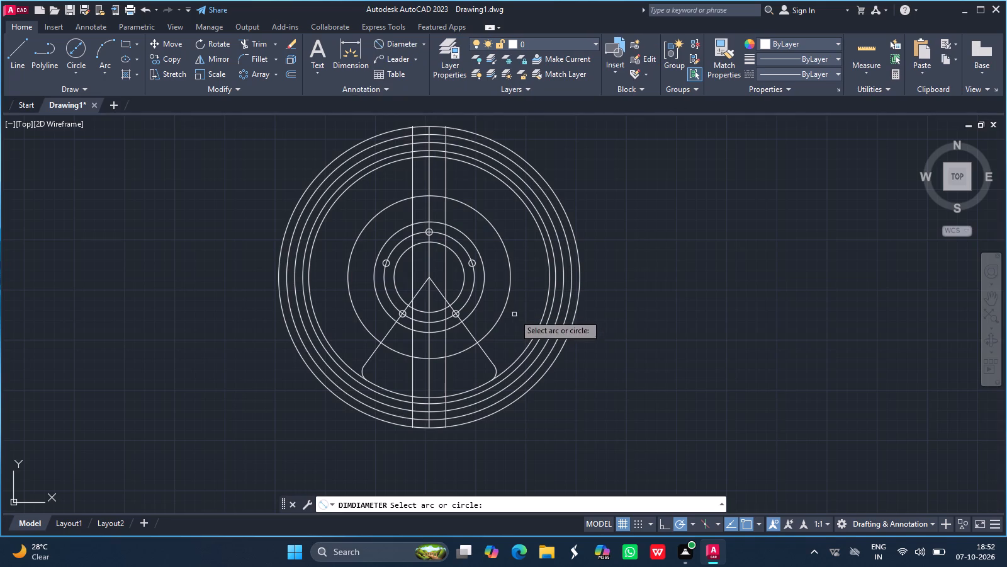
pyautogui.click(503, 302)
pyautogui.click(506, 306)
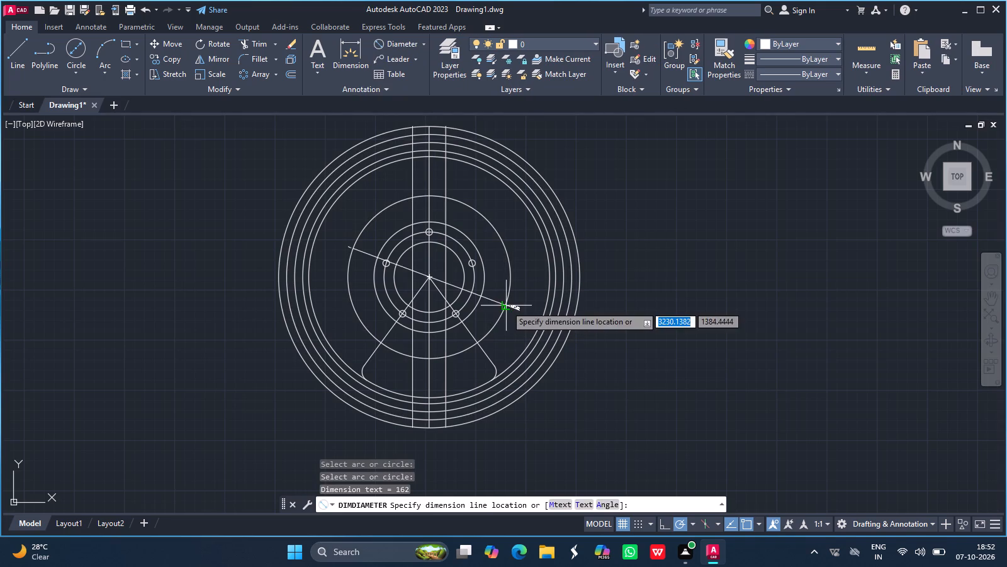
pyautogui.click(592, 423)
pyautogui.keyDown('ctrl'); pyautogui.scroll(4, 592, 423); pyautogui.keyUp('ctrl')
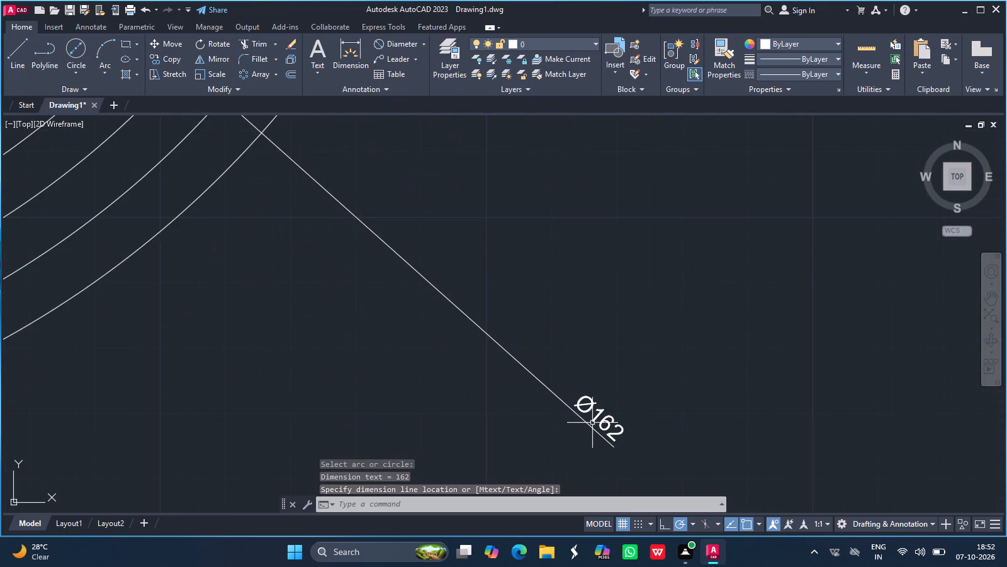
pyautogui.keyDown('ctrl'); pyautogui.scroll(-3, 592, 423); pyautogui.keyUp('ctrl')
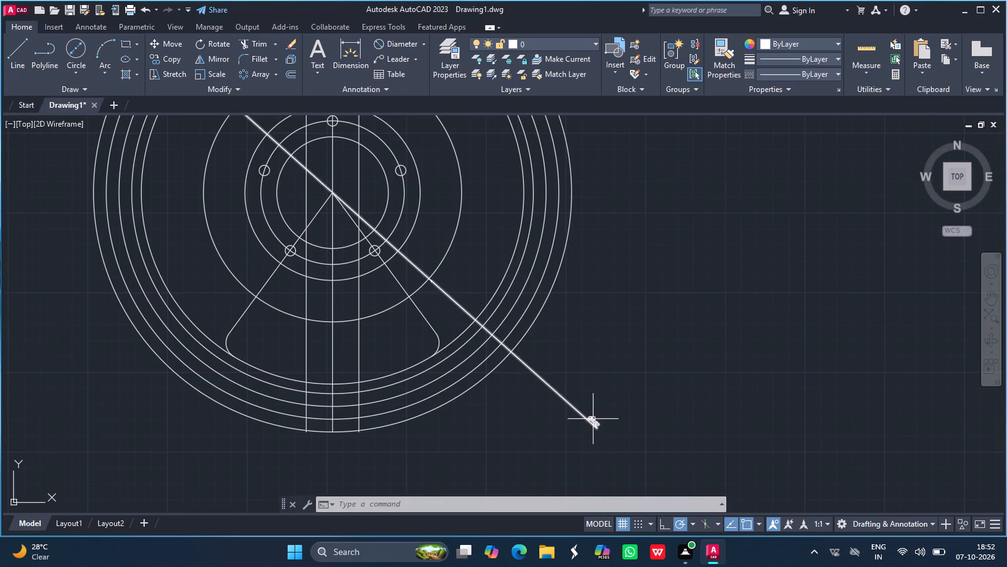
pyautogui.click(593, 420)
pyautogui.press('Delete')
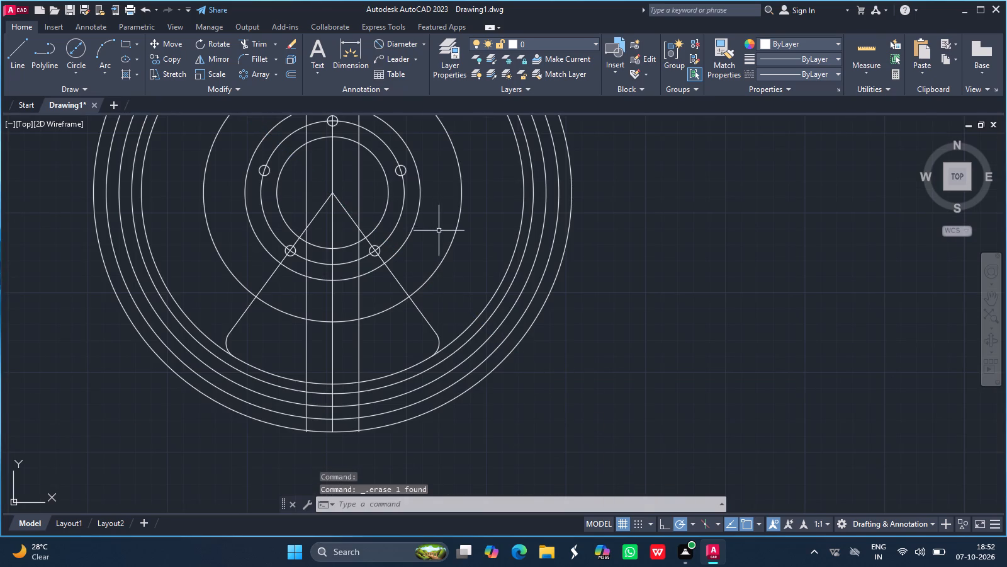
# Replace the circle between the hub circles and the outer rings with a 152 diameter circle at the common centre.
pyautogui.click(445, 256)
pyautogui.press('Delete')
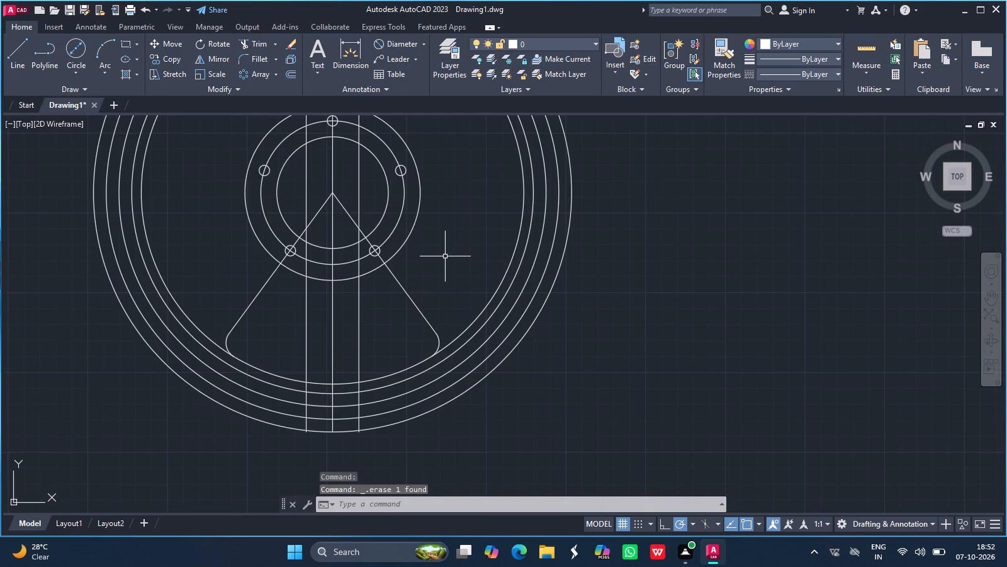
pyautogui.click(77, 49)
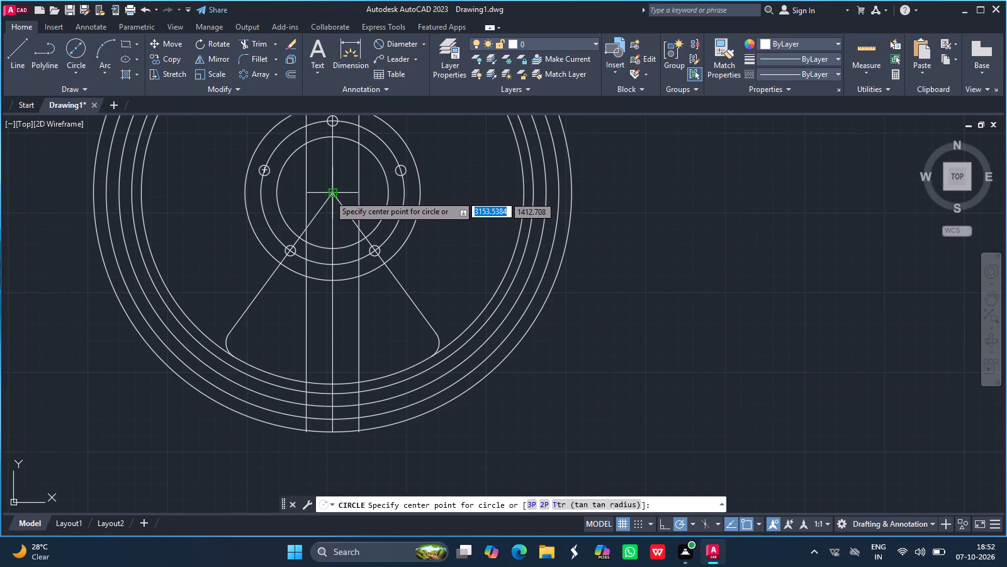
pyautogui.moveTo(329, 195); pyautogui.dragTo(192, 173)
pyautogui.press('1')
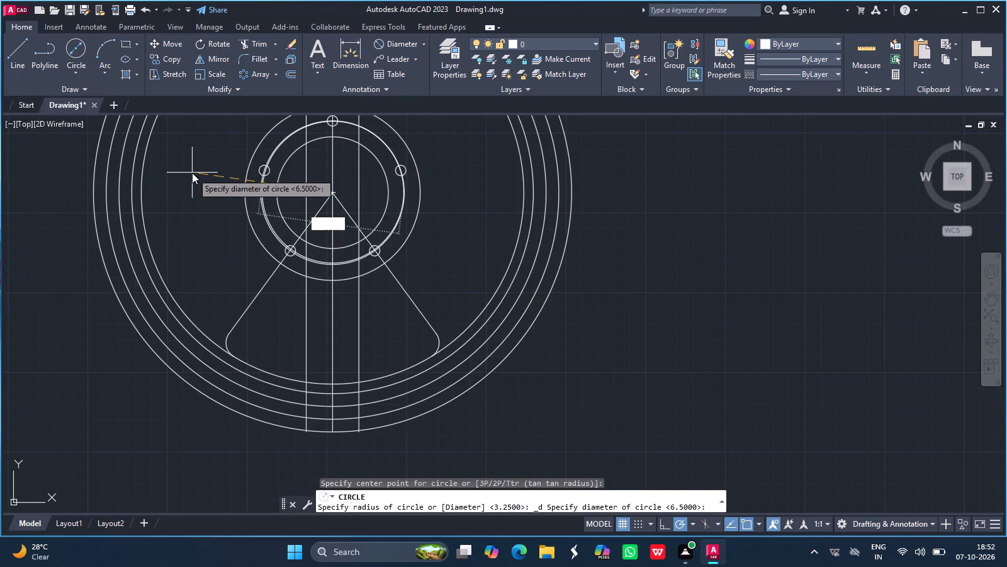
pyautogui.write('52')
pyautogui.press('Return')
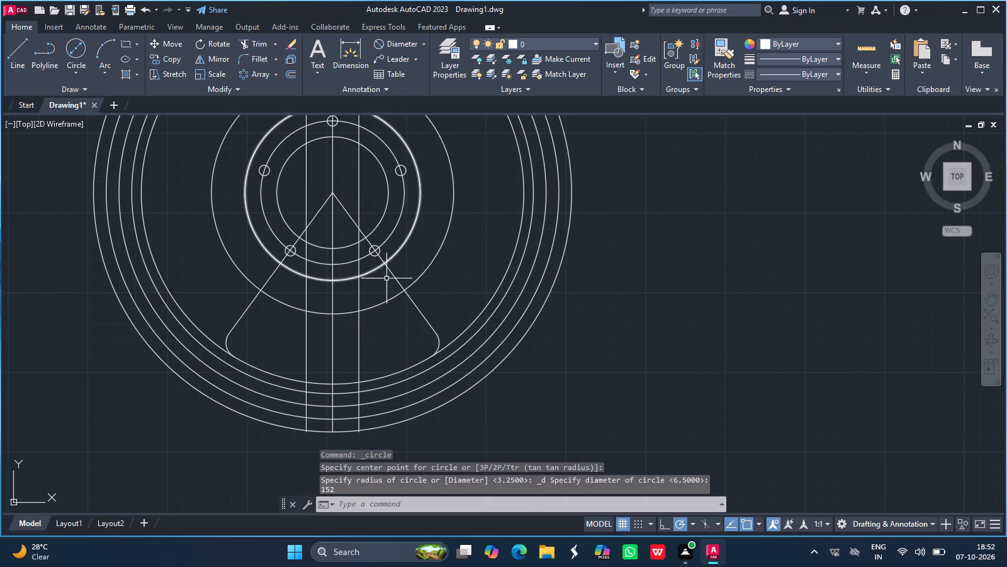
# Draw a circle of diameter 181 at the common centre.
pyautogui.keyDown('ctrl'); pyautogui.scroll(-1, 340, 302); pyautogui.keyUp('ctrl')
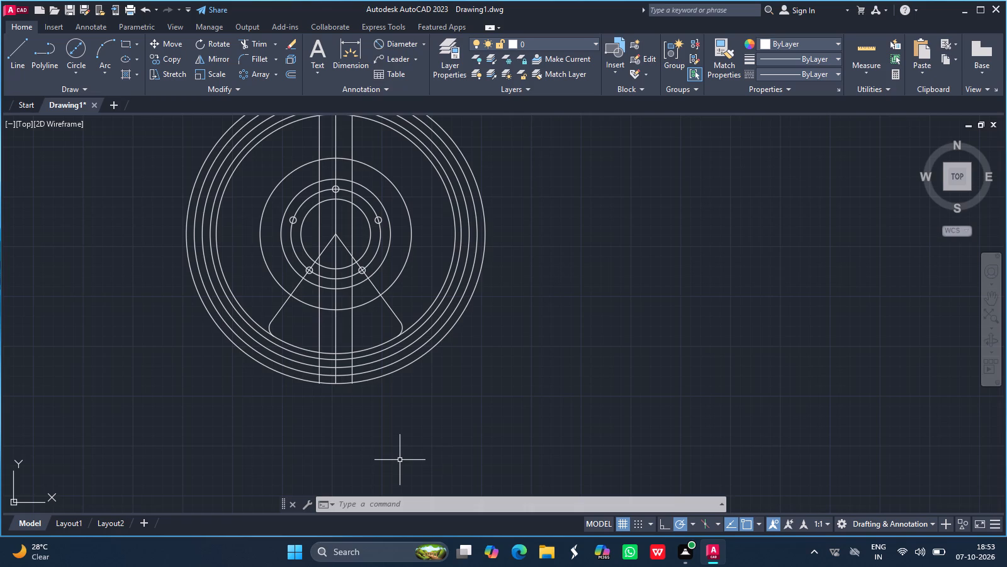
pyautogui.click(75, 42)
pyautogui.moveTo(337, 235); pyautogui.dragTo(228, 201)
pyautogui.press('1')
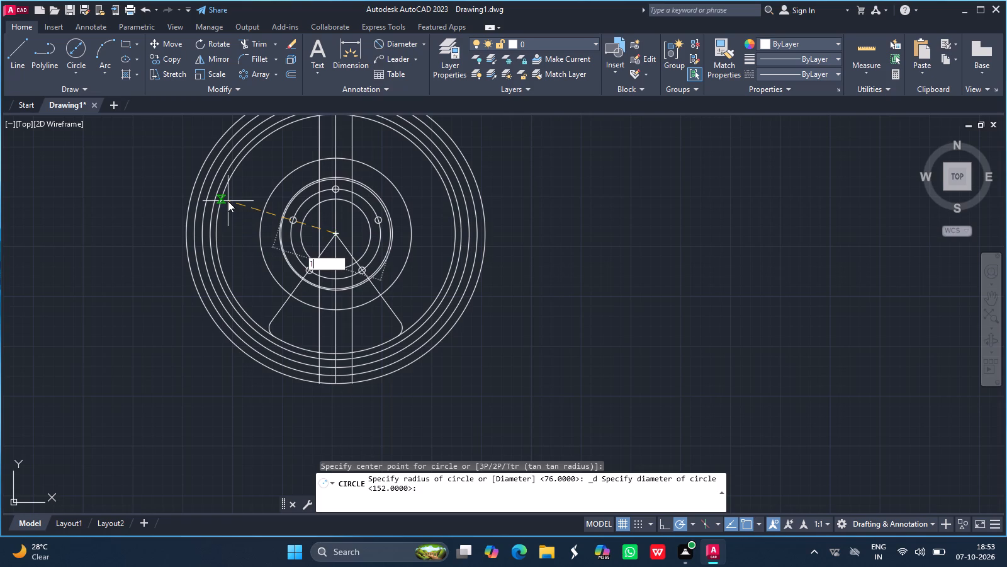
pyautogui.press('8')
pyautogui.press('1')
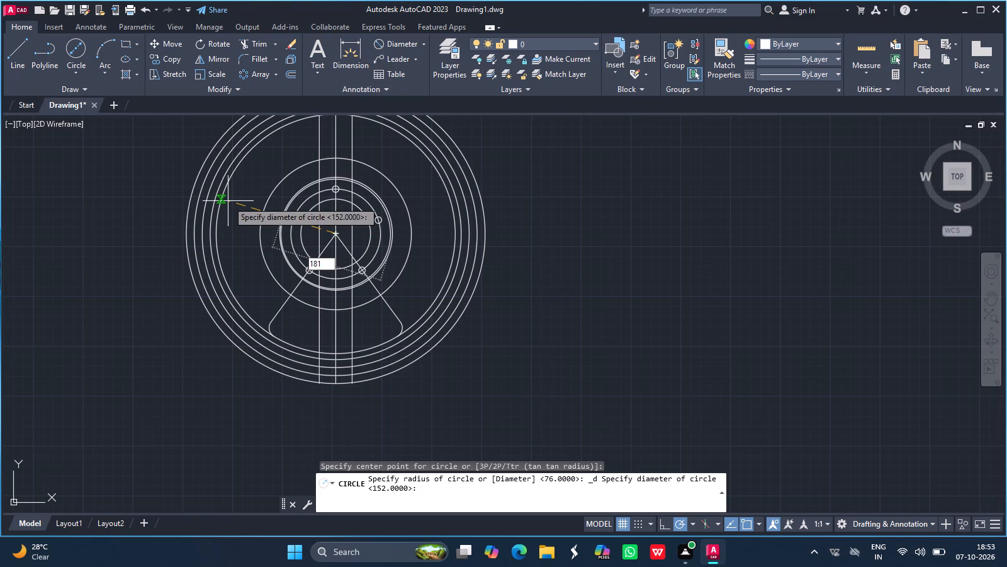
pyautogui.press('Return')
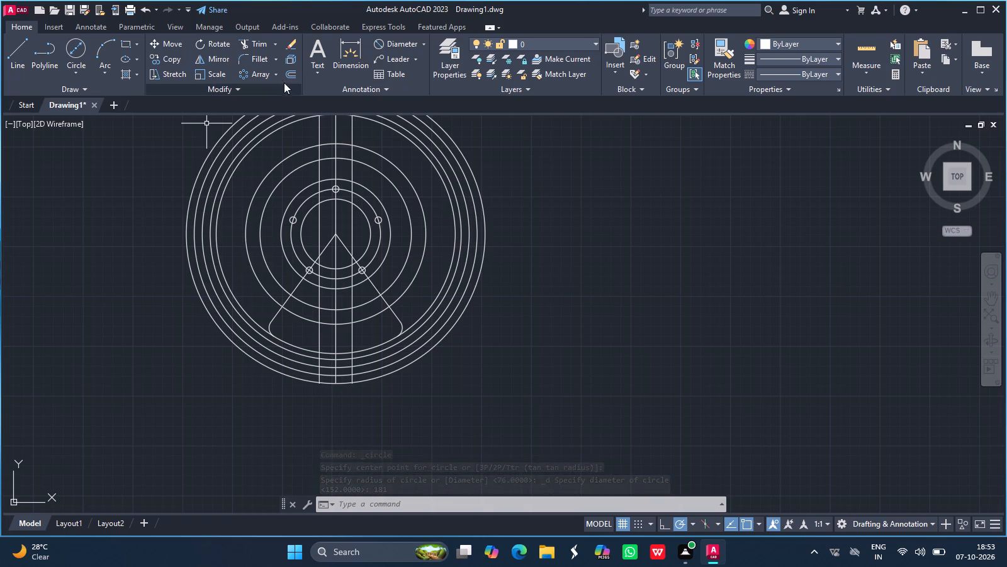
# Fillet the lower-left spoke line with the 181 diameter circle using radius 10.
pyautogui.click(252, 60)
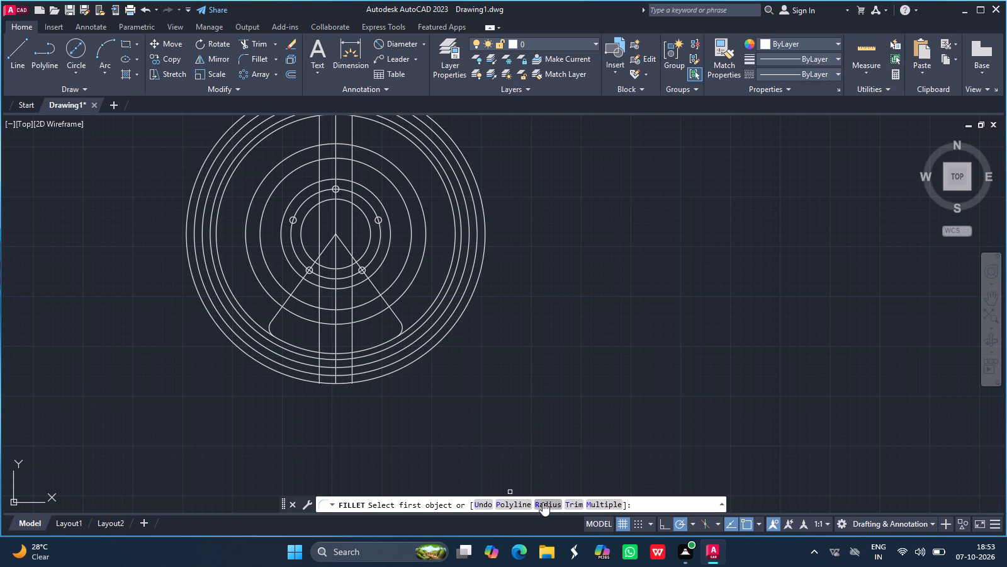
pyautogui.click(543, 502)
pyautogui.write('10')
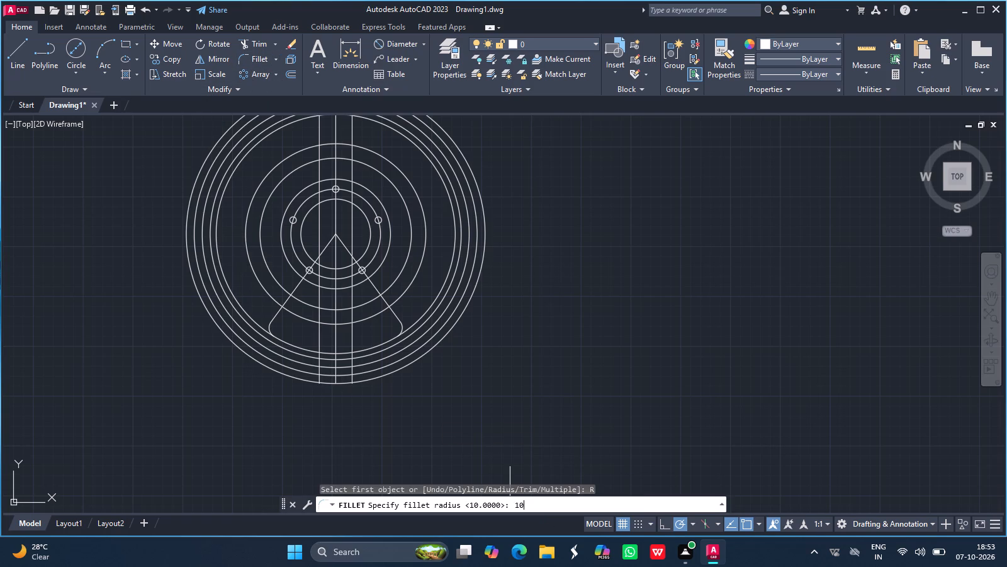
pyautogui.press('Return')
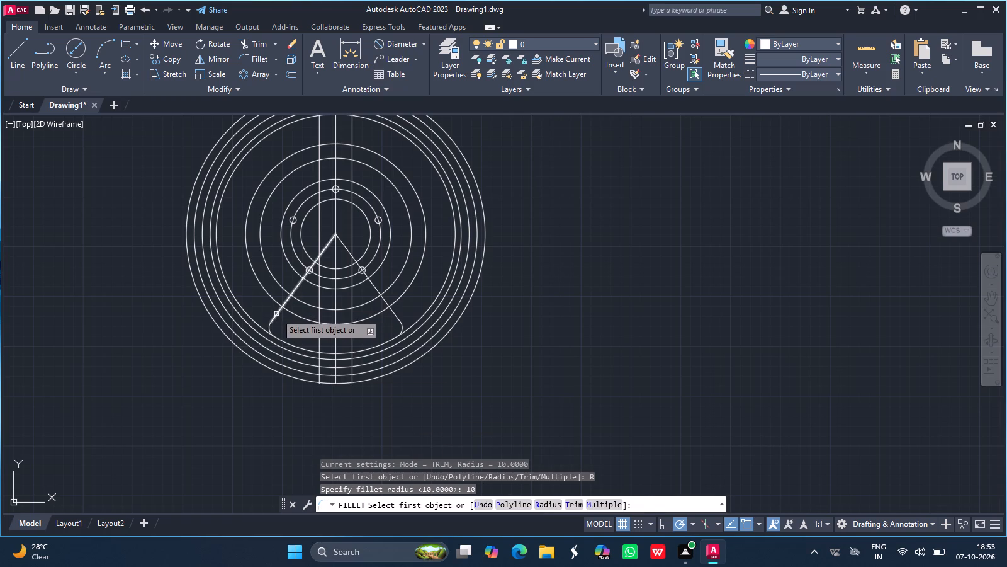
pyautogui.moveTo(276, 314); pyautogui.dragTo(297, 316)
pyautogui.click(297, 316)
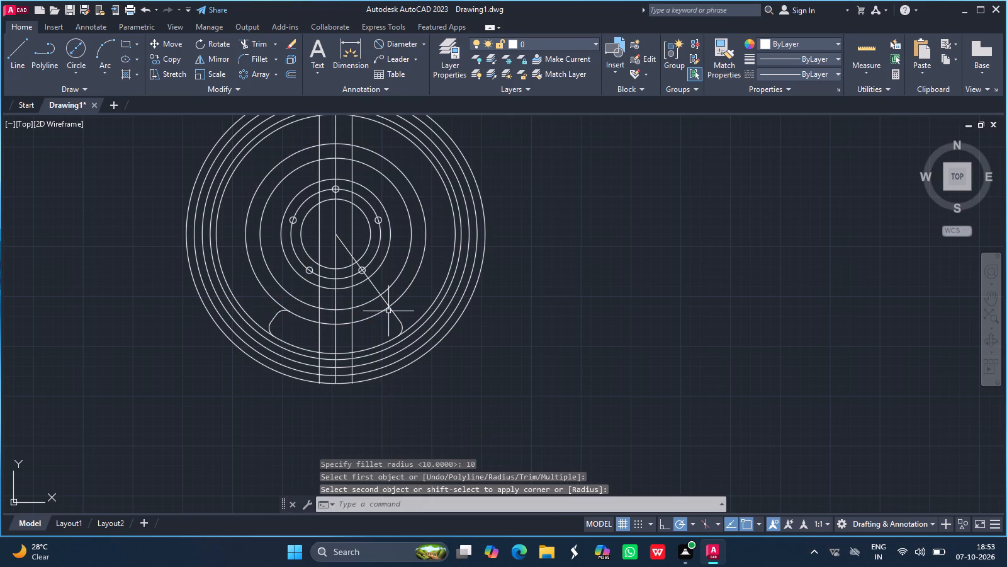
# Fillet the lower-right spoke line with the 181 diameter circle using radius 10.
pyautogui.press('Return')
pyautogui.moveTo(380, 313); pyautogui.dragTo(389, 314)
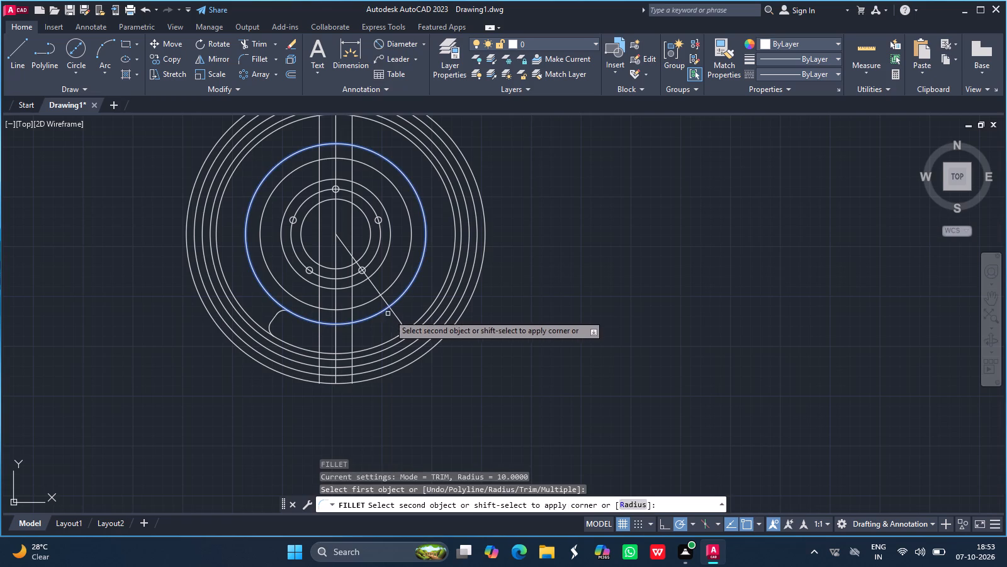
pyautogui.moveTo(389, 314); pyautogui.dragTo(396, 317)
pyautogui.click(396, 317)
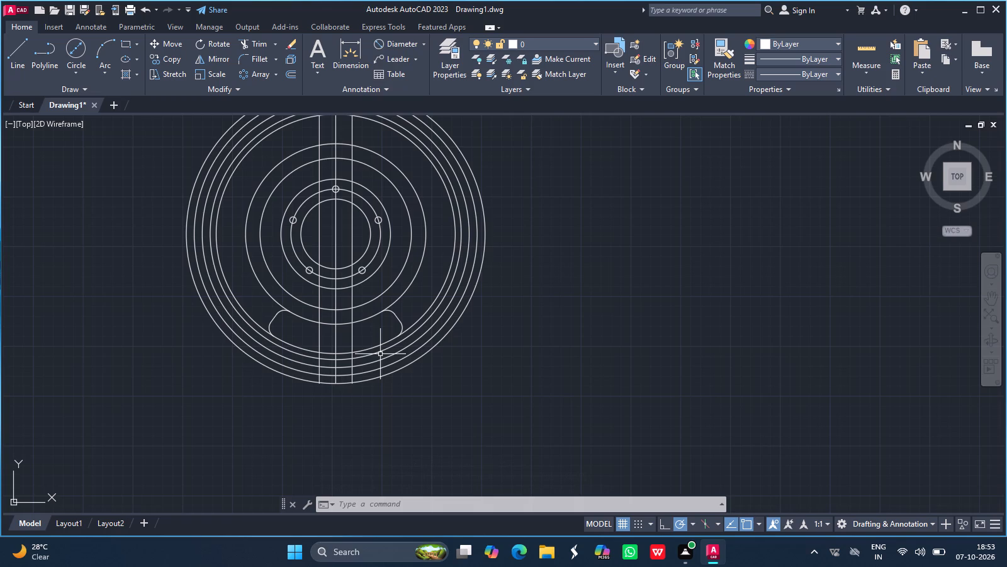
pyautogui.press('Escape')
# Draw a line from the short lower-left spoke segment between its two fillets to the common centre.
pyautogui.click(18, 52)
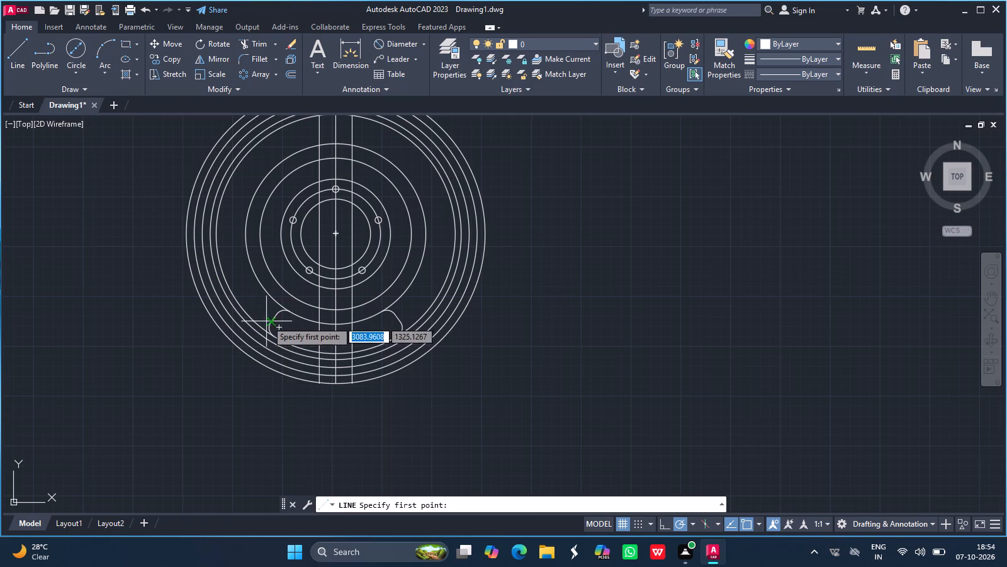
pyautogui.click(273, 317)
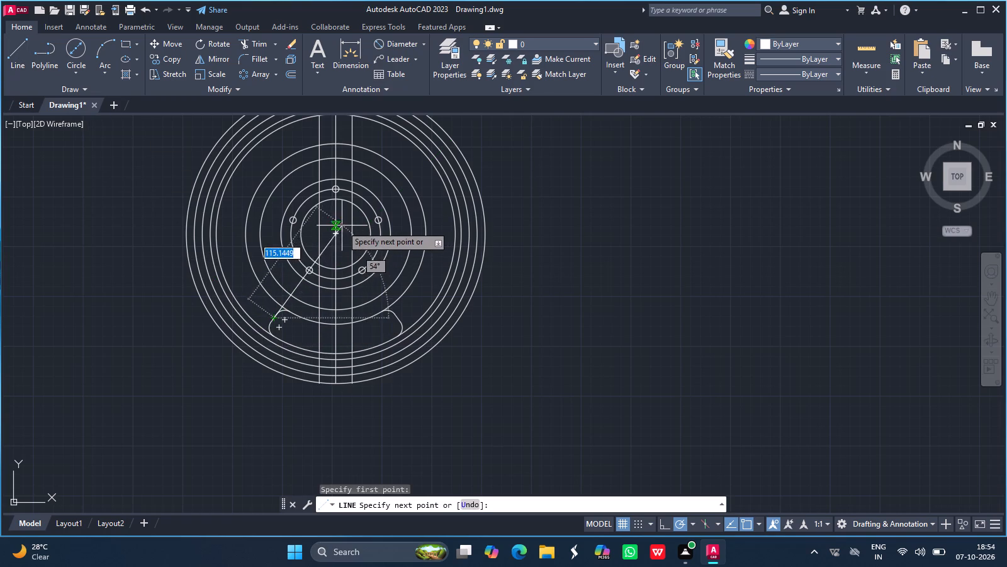
pyautogui.click(336, 231)
pyautogui.press('Return')
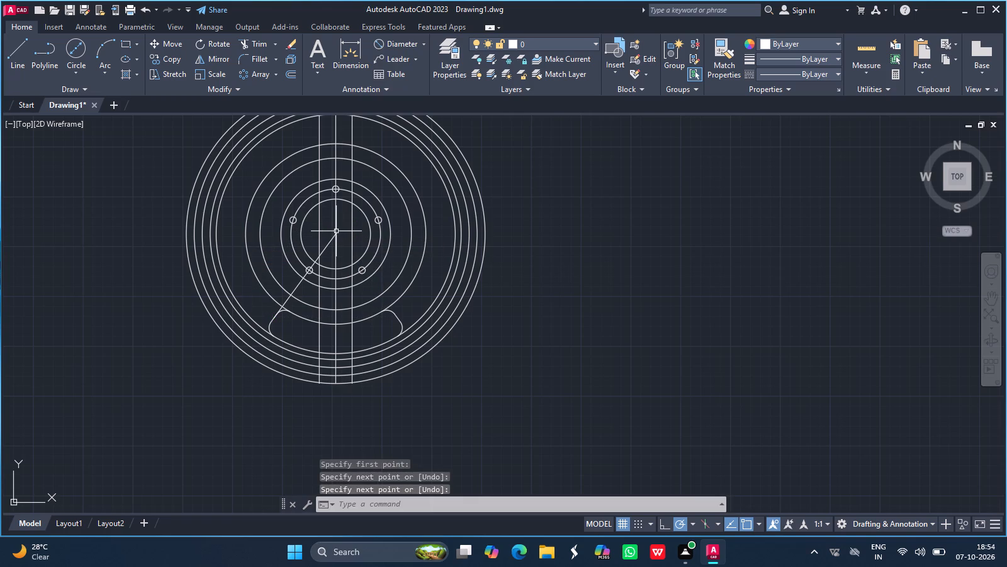
# Draw a line from the short lower-right spoke segment between its two fillets to the common centre.
pyautogui.keyDown('ctrl'); pyautogui.scroll(3, 280, 278); pyautogui.keyUp('ctrl')
pyautogui.keyDown('ctrl'); pyautogui.scroll(-2, 280, 278); pyautogui.keyUp('ctrl')
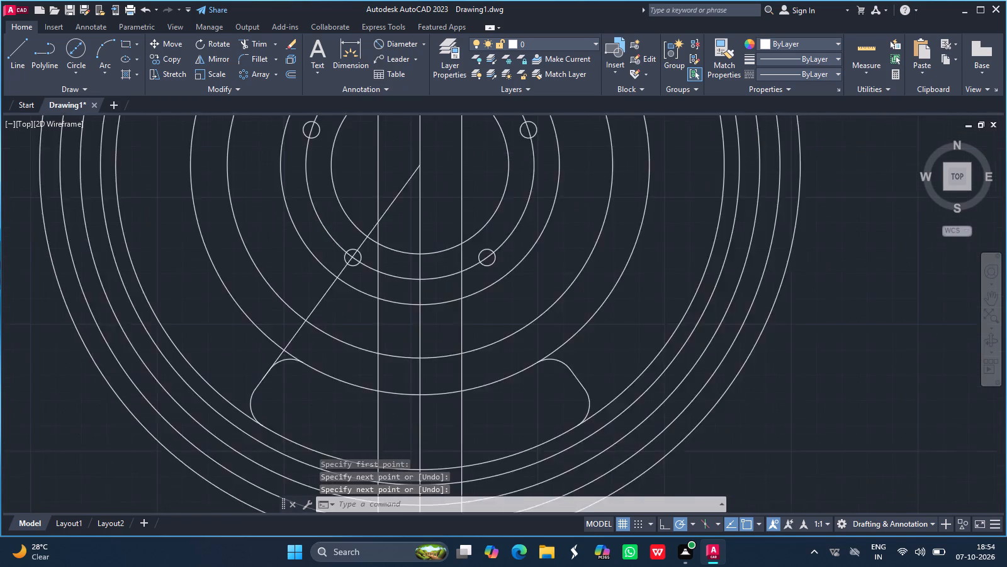
pyautogui.keyDown('ctrl'); pyautogui.scroll(-1, 280, 278); pyautogui.keyUp('ctrl')
pyautogui.click(19, 53)
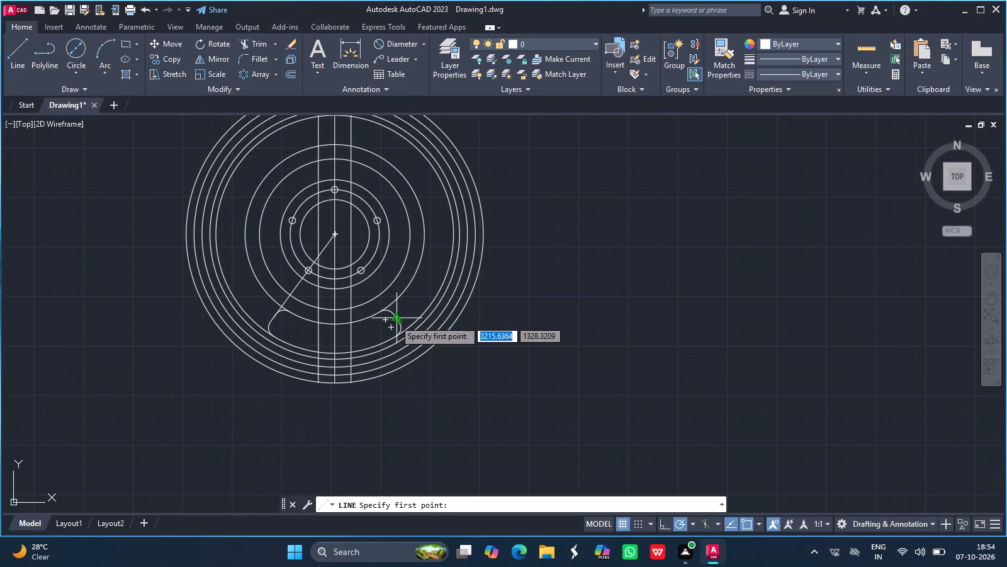
pyautogui.keyDown('ctrl'); pyautogui.scroll(3, 422, 327); pyautogui.keyUp('ctrl')
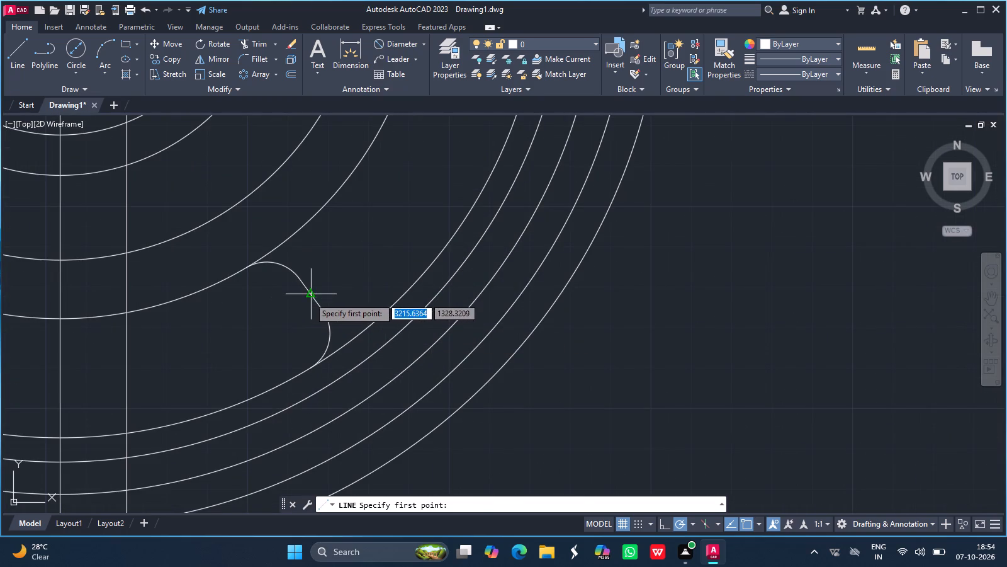
pyautogui.click(312, 299)
pyautogui.keyDown('ctrl'); pyautogui.scroll(-3, 258, 261); pyautogui.keyUp('ctrl')
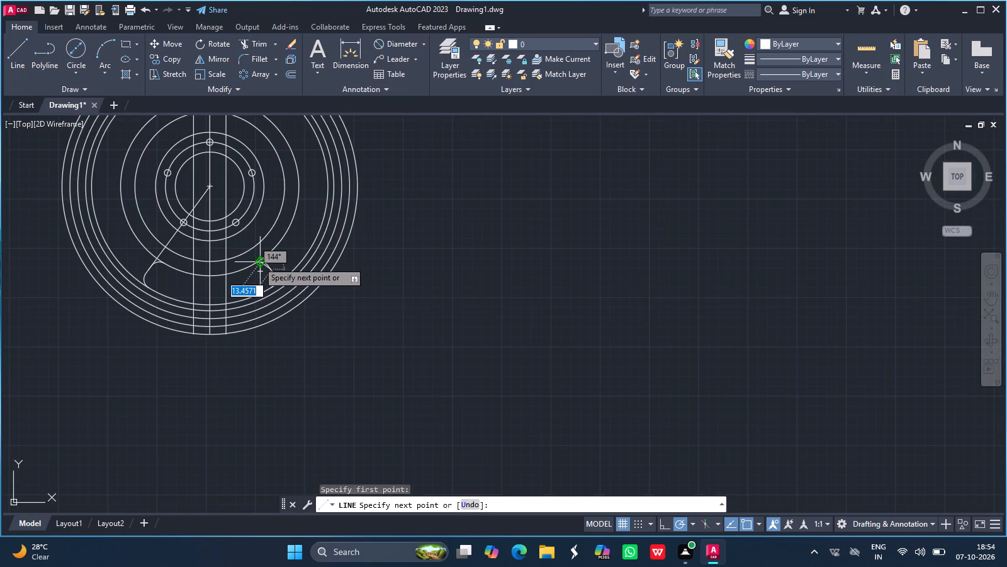
pyautogui.click(211, 184)
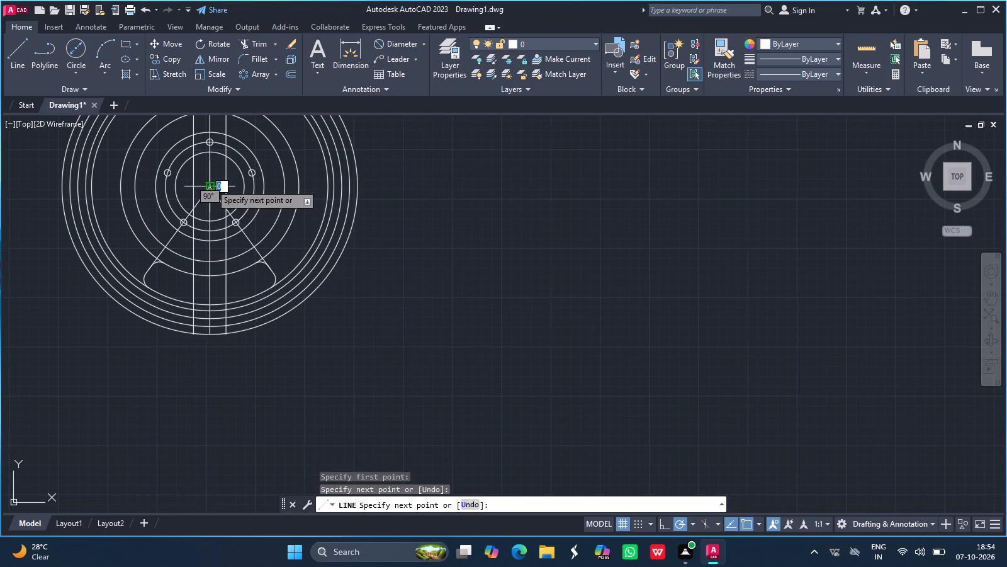
pyautogui.press('Return')
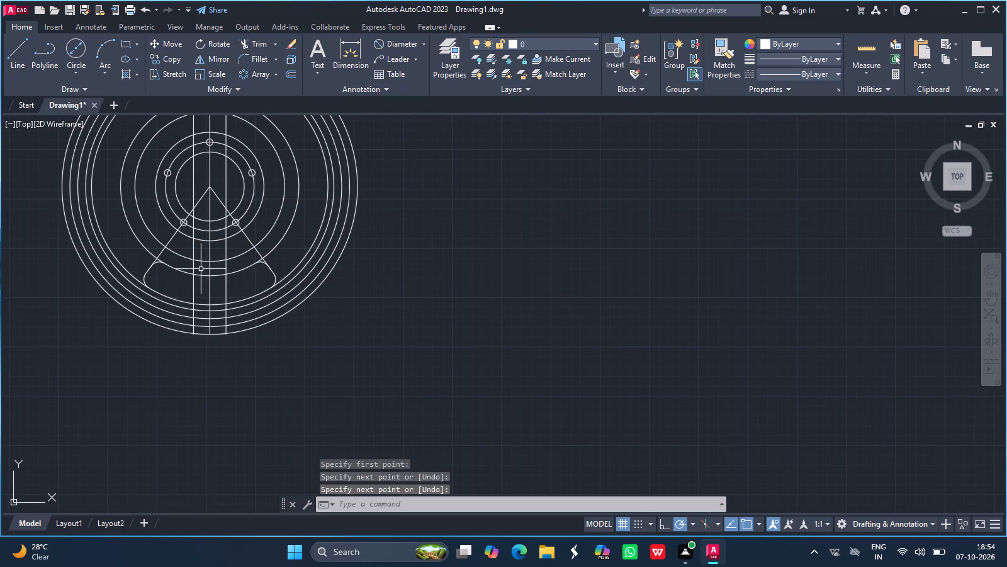
pyautogui.keyDown('ctrl'); pyautogui.scroll(1, 201, 269); pyautogui.keyUp('ctrl')
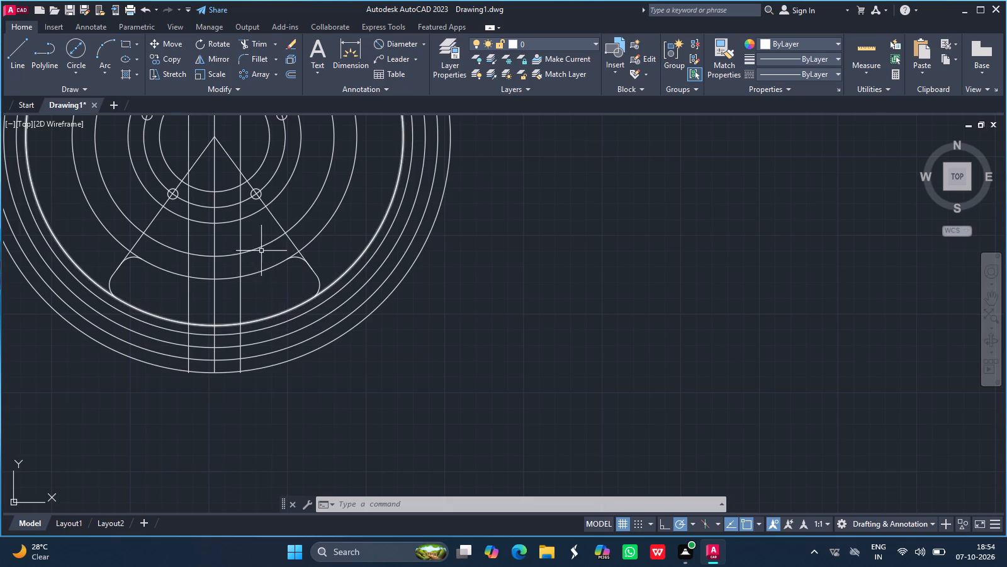
# Check the diameter of the circle along the outer edge of the spoke window with a temporary dimension, and erase it.
pyautogui.click(385, 40)
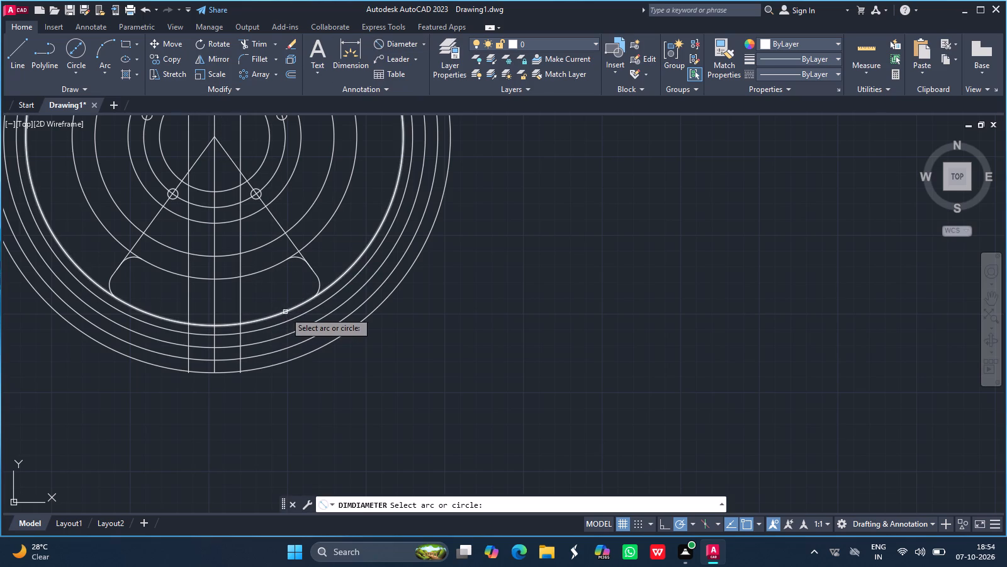
pyautogui.moveTo(288, 312); pyautogui.dragTo(329, 399)
pyautogui.click(329, 399)
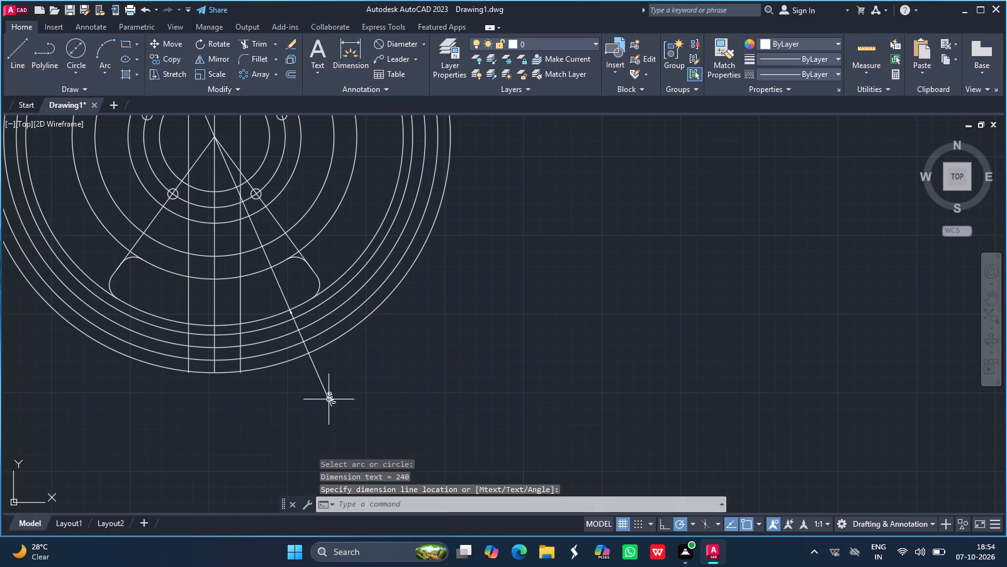
pyautogui.click(327, 401)
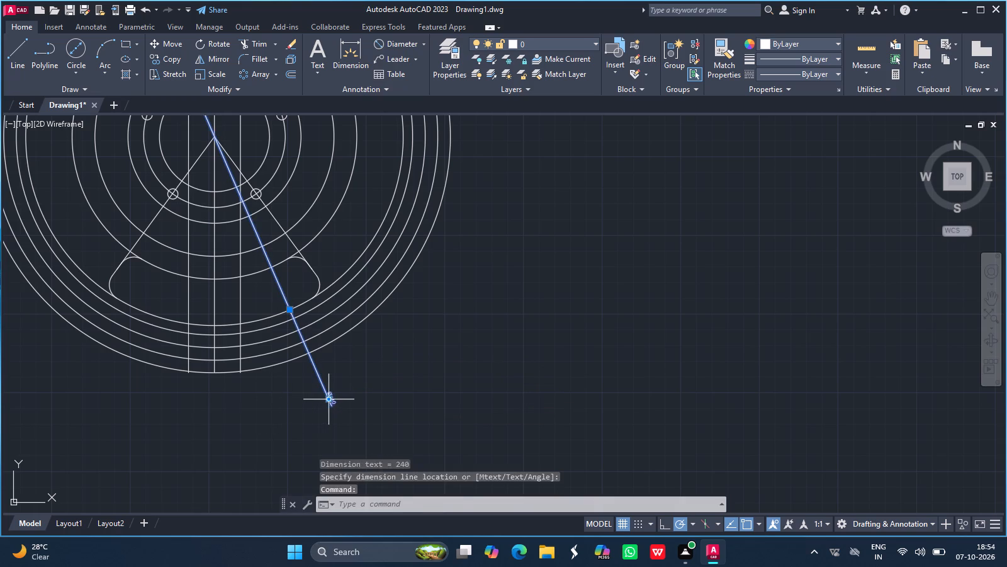
pyautogui.press('Delete')
pyautogui.press('Delete')
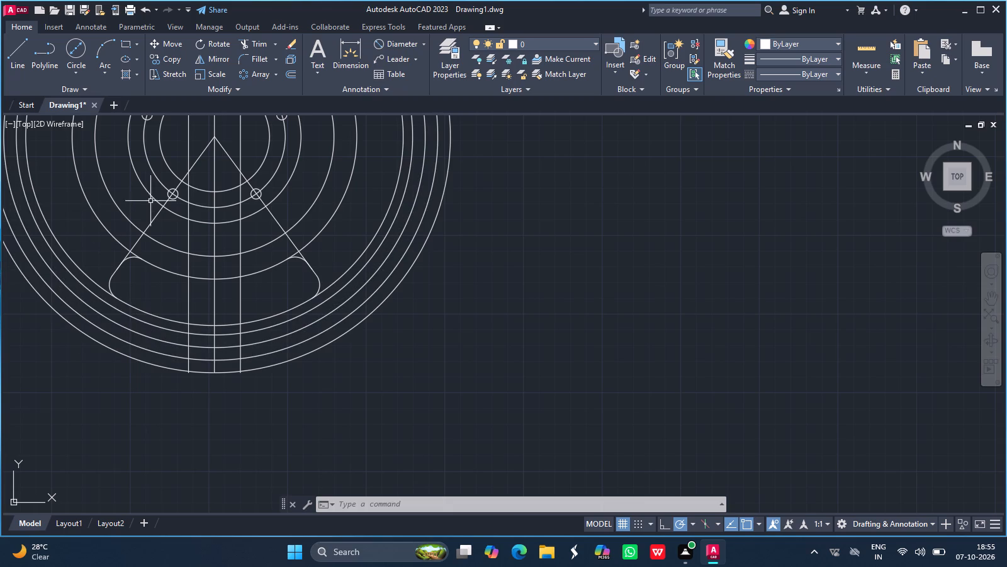
# Check the diameter of the circle just inside the 181 diameter circle with a temporary dimension, and erase it.
pyautogui.click(392, 41)
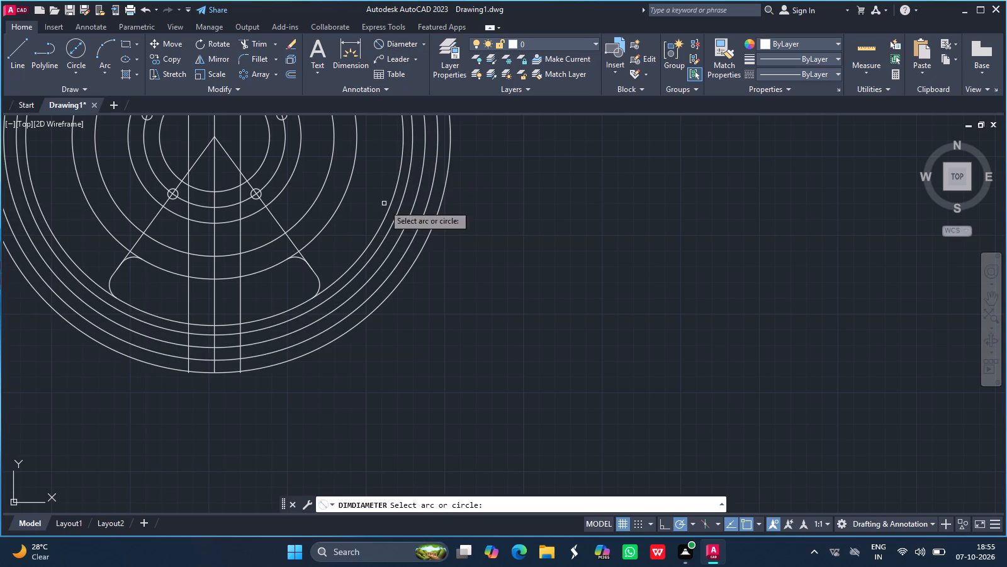
pyautogui.moveTo(310, 206); pyautogui.dragTo(389, 316)
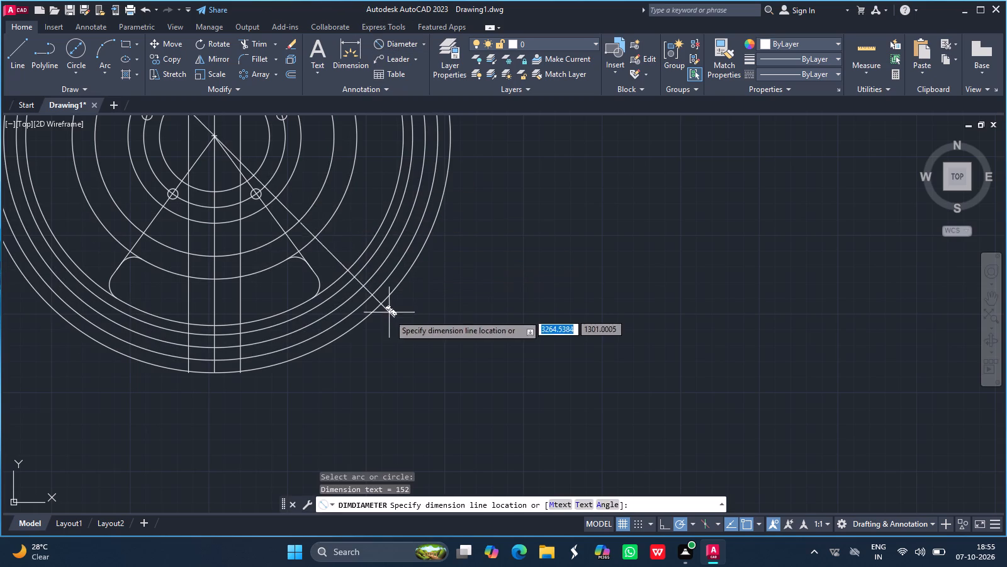
pyautogui.moveTo(389, 316); pyautogui.dragTo(391, 327)
pyautogui.click(391, 327)
pyautogui.keyDown('ctrl'); pyautogui.scroll(4, 391, 327); pyautogui.keyUp('ctrl')
pyautogui.keyDown('ctrl'); pyautogui.scroll(-3, 391, 327); pyautogui.keyUp('ctrl')
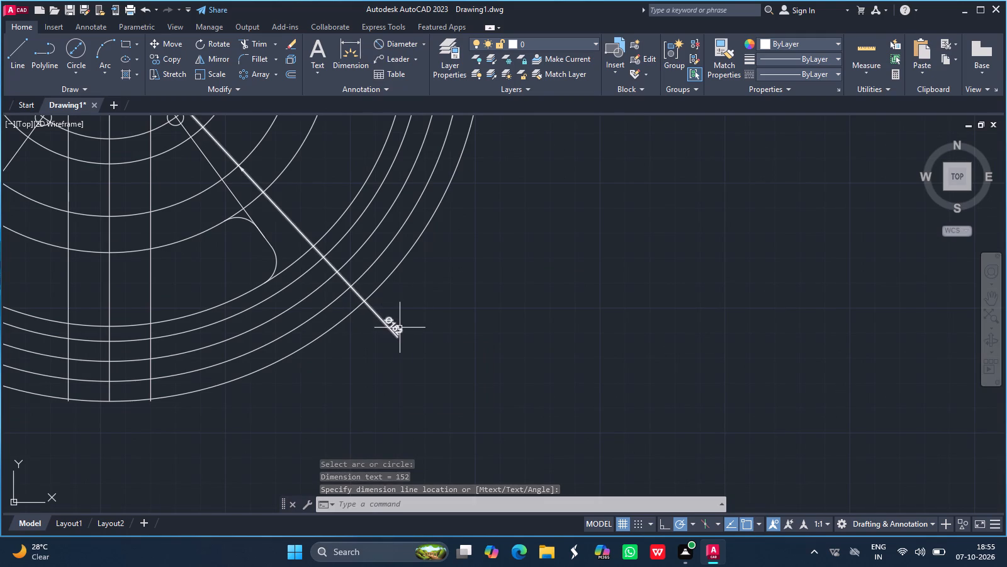
pyautogui.click(399, 328)
pyautogui.press('Delete')
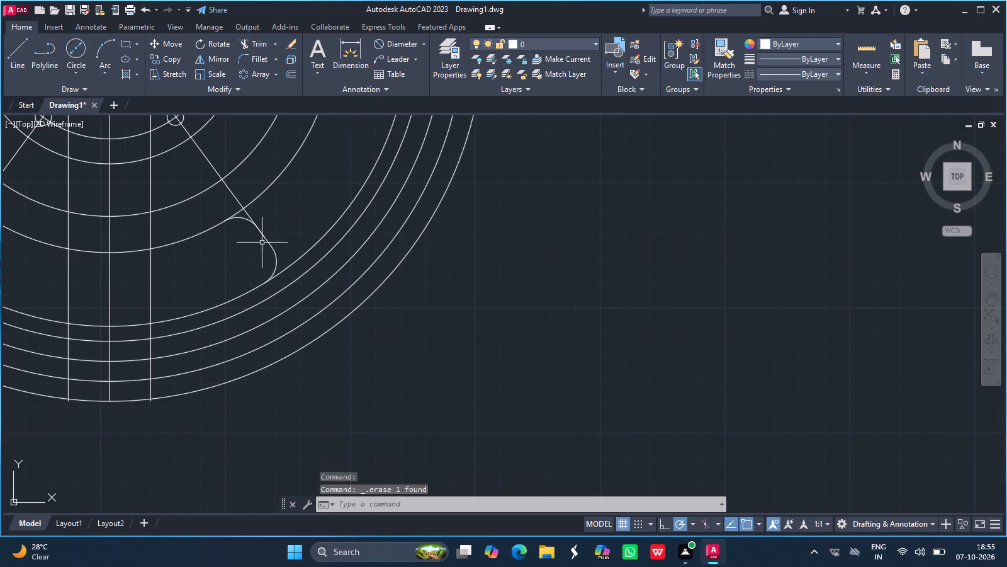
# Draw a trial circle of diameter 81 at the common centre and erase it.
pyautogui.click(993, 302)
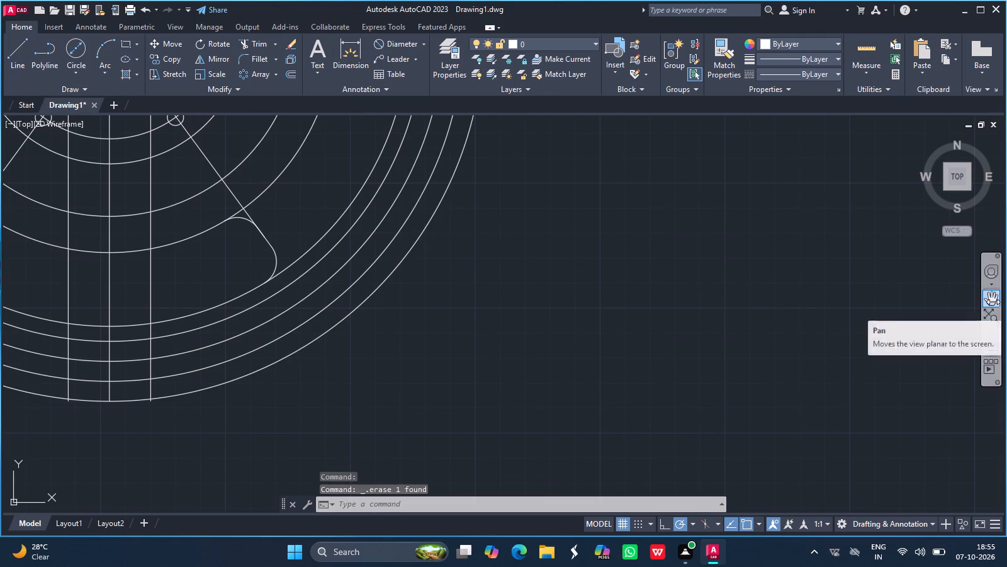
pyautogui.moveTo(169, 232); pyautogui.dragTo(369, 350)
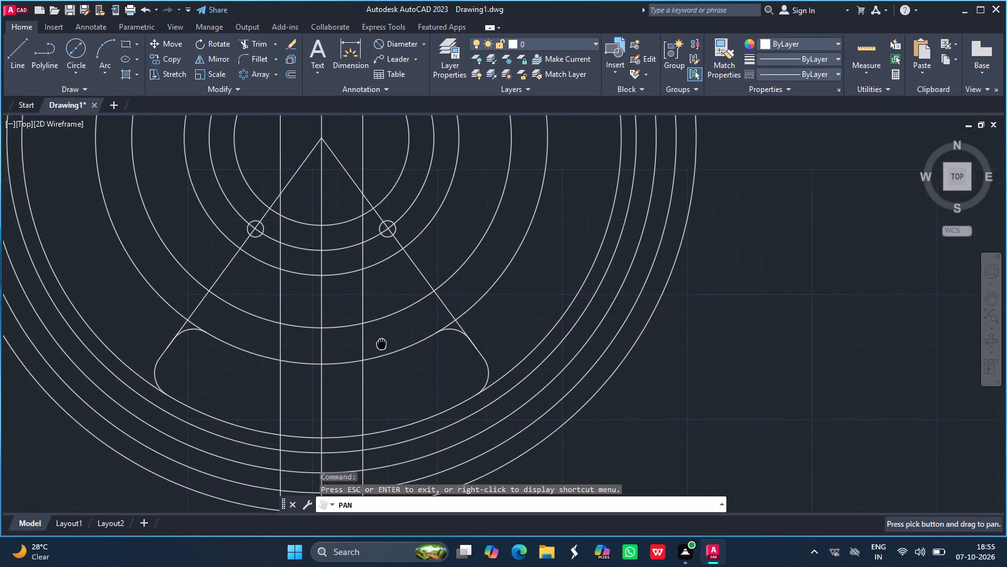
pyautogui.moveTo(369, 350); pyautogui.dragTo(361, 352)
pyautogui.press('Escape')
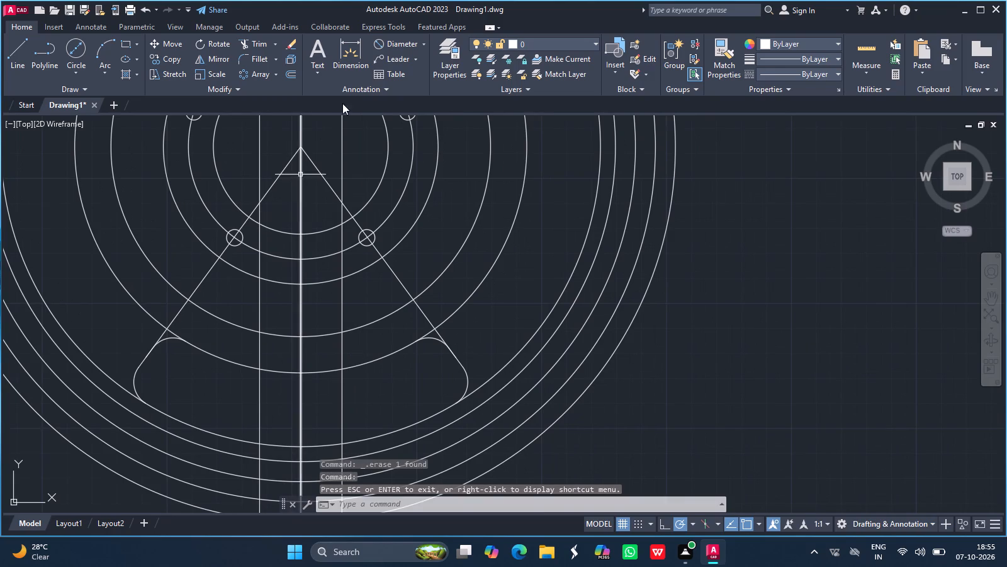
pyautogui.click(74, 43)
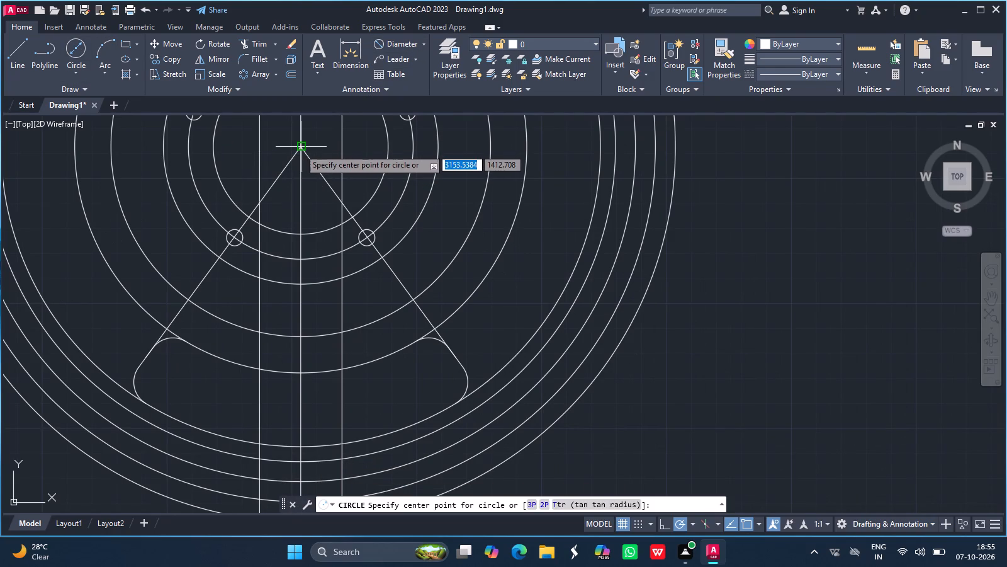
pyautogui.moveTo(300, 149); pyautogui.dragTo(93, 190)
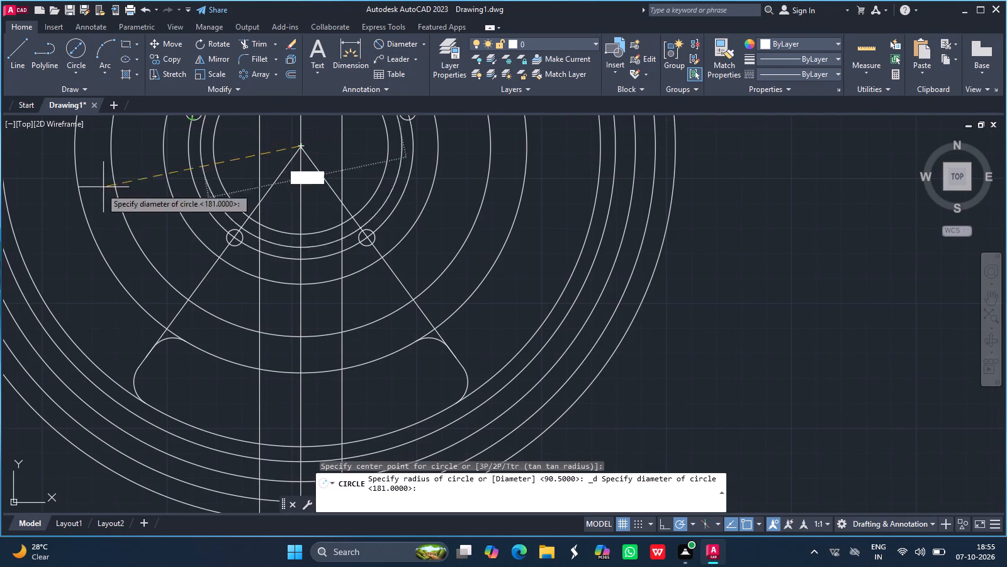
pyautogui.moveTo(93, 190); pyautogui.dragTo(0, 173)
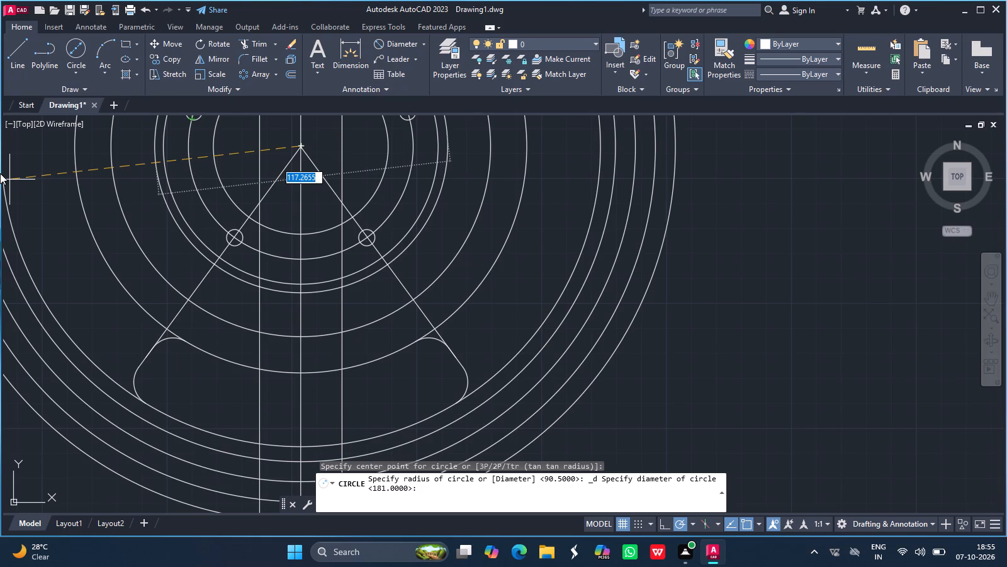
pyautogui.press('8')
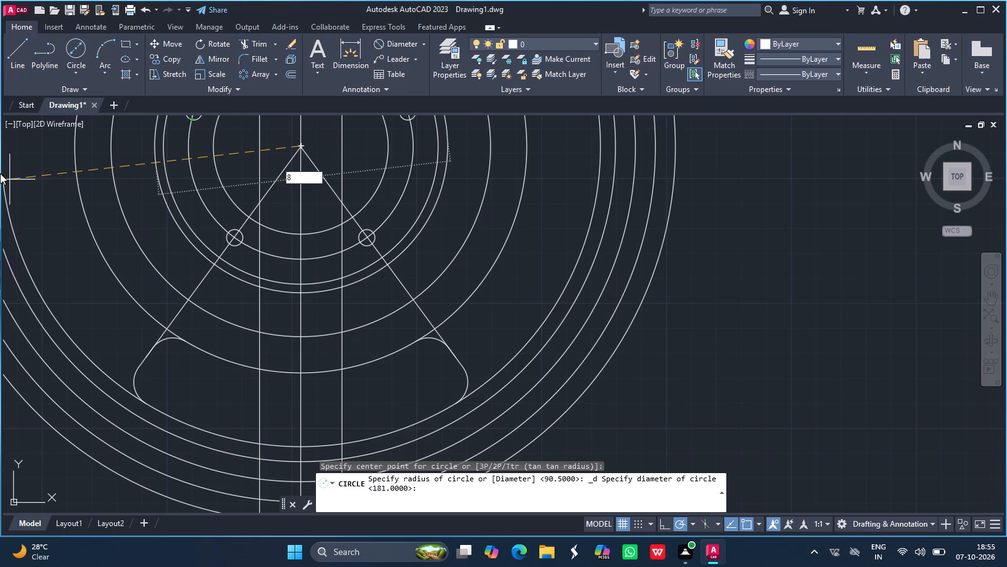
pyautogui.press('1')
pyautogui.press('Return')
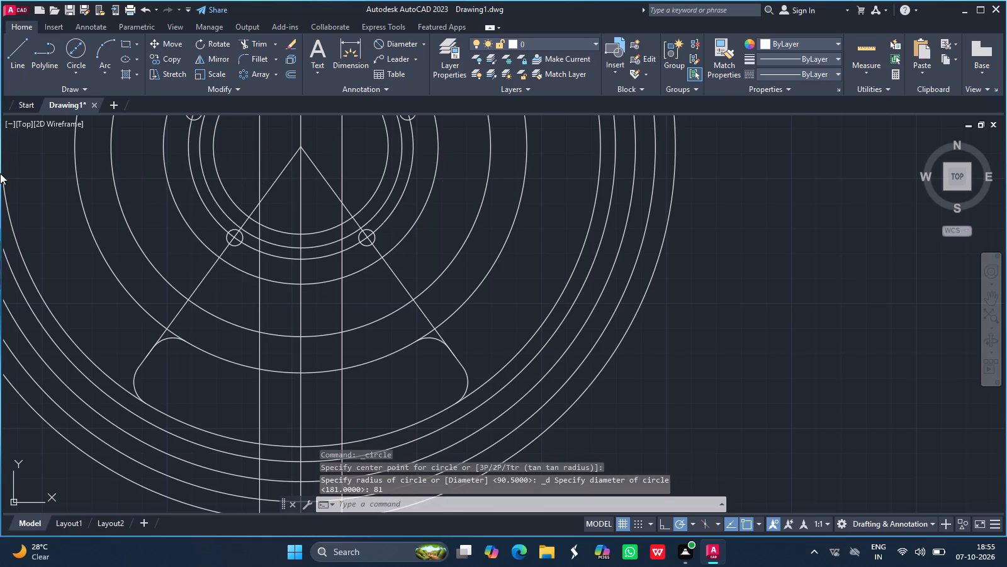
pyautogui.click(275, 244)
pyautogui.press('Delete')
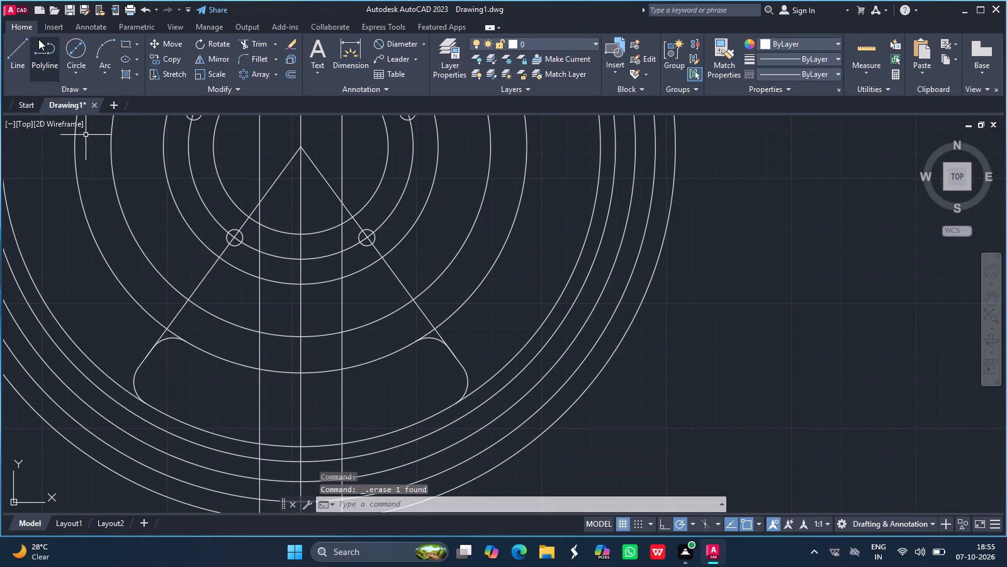
# Draw a circle of radius 81 centred on the common centre.
pyautogui.click(69, 67)
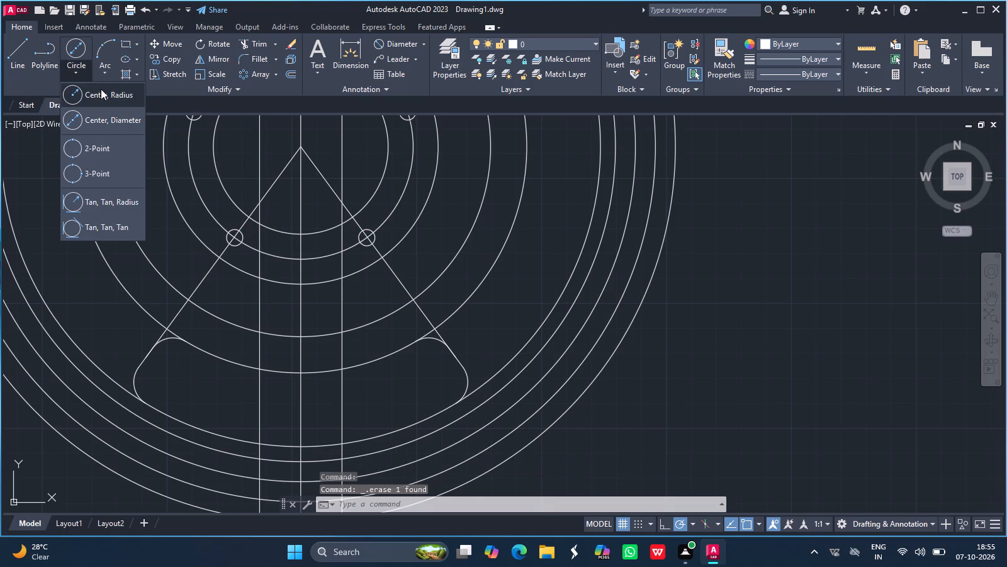
pyautogui.click(101, 89)
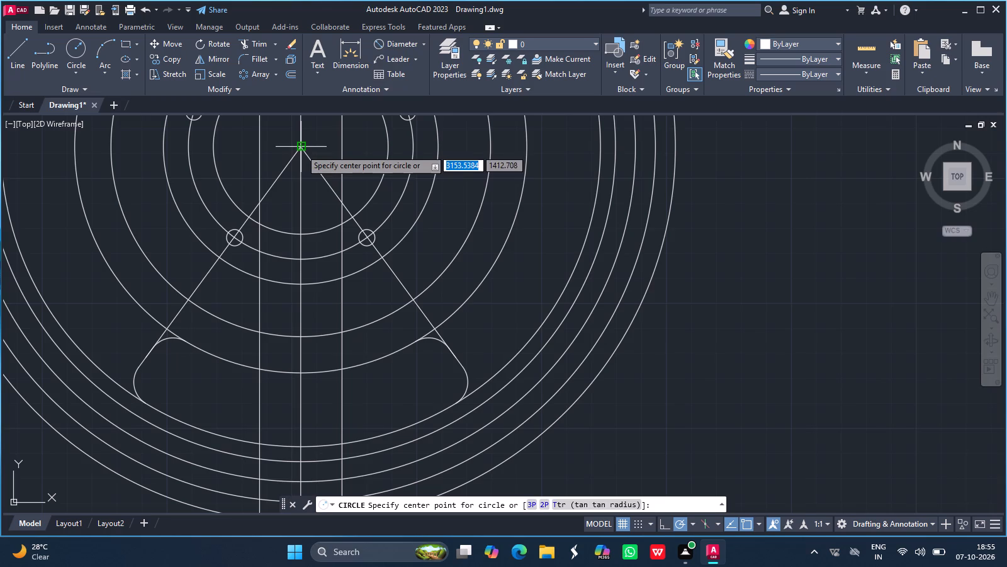
pyautogui.moveTo(302, 147); pyautogui.dragTo(30, 191)
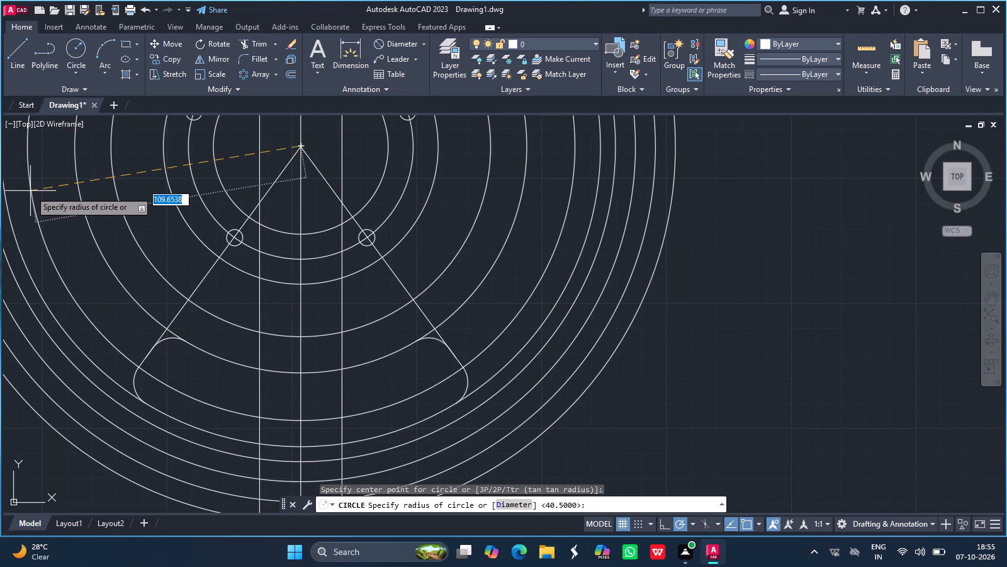
pyautogui.write('81')
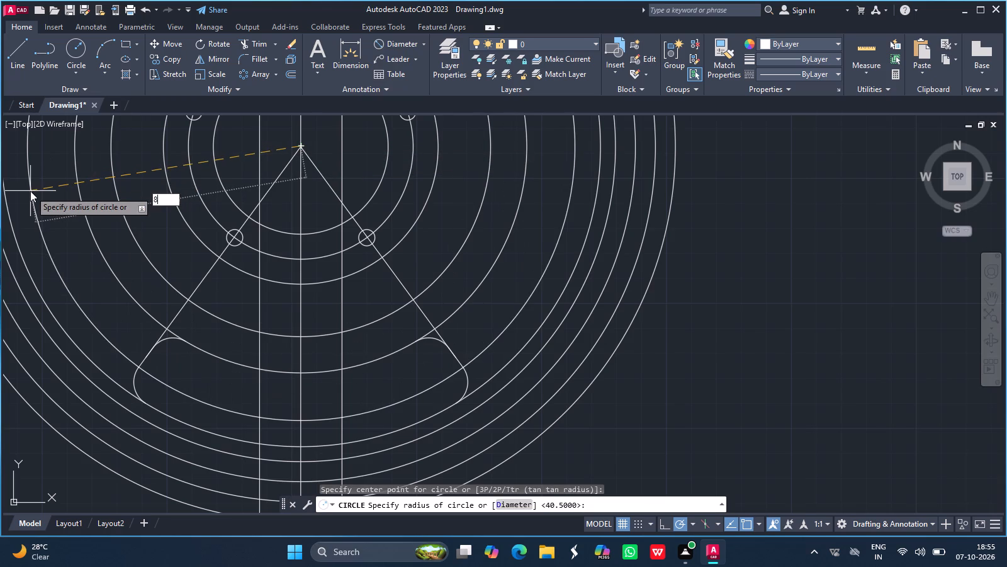
pyautogui.press('Return')
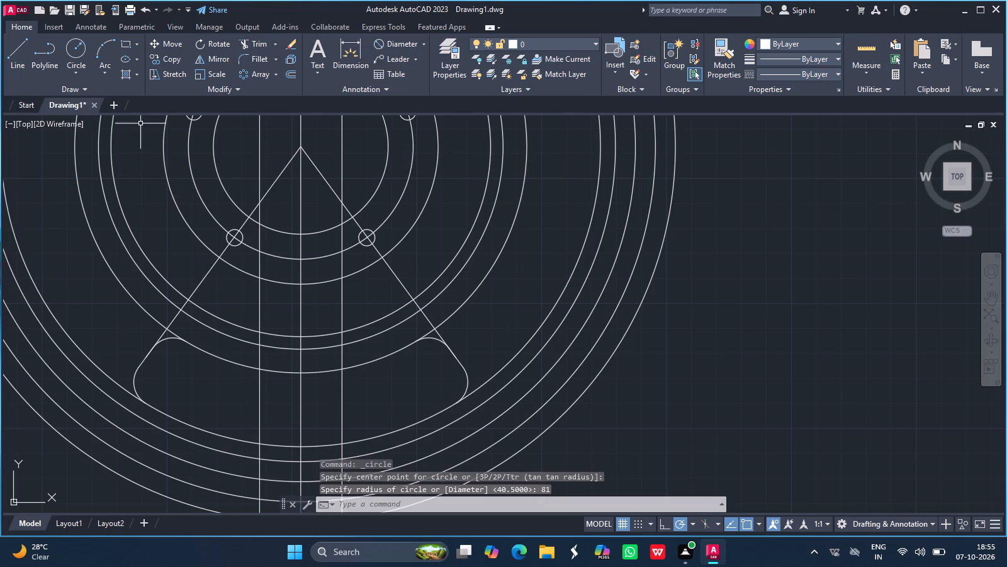
# Draw a circle of radius 55 centred on the common centre.
pyautogui.click(72, 50)
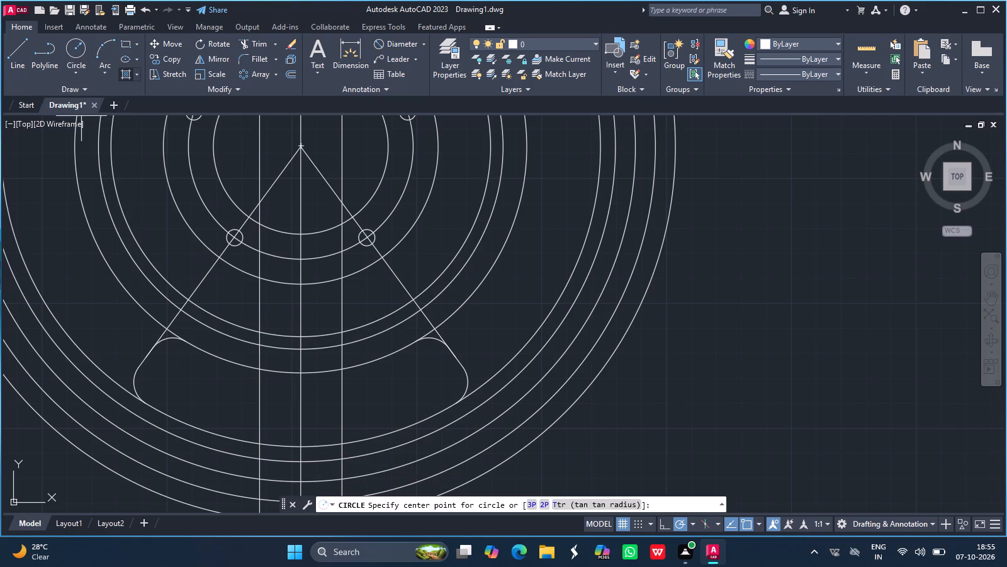
pyautogui.moveTo(301, 148); pyautogui.dragTo(54, 182)
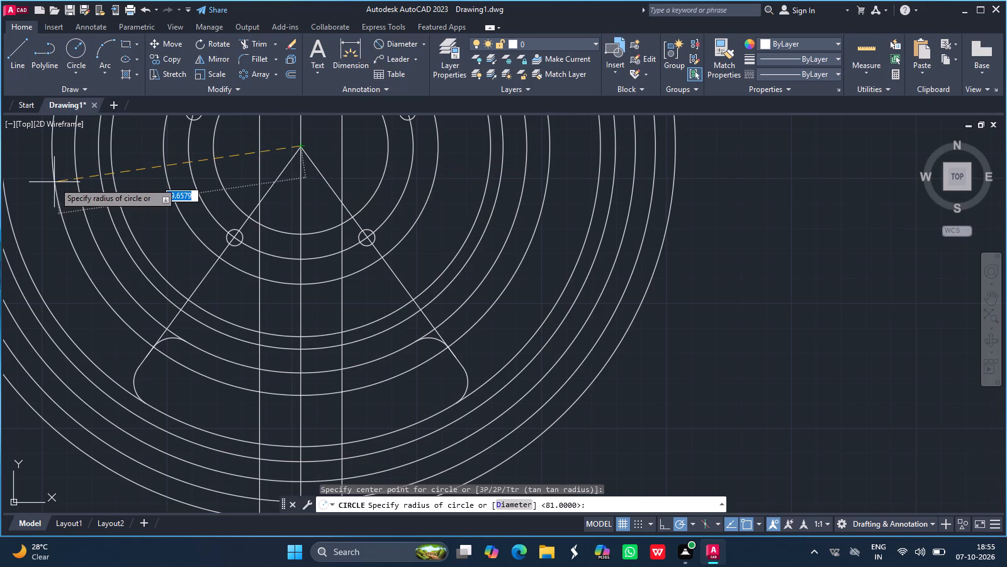
pyautogui.write('55')
pyautogui.press('Return')
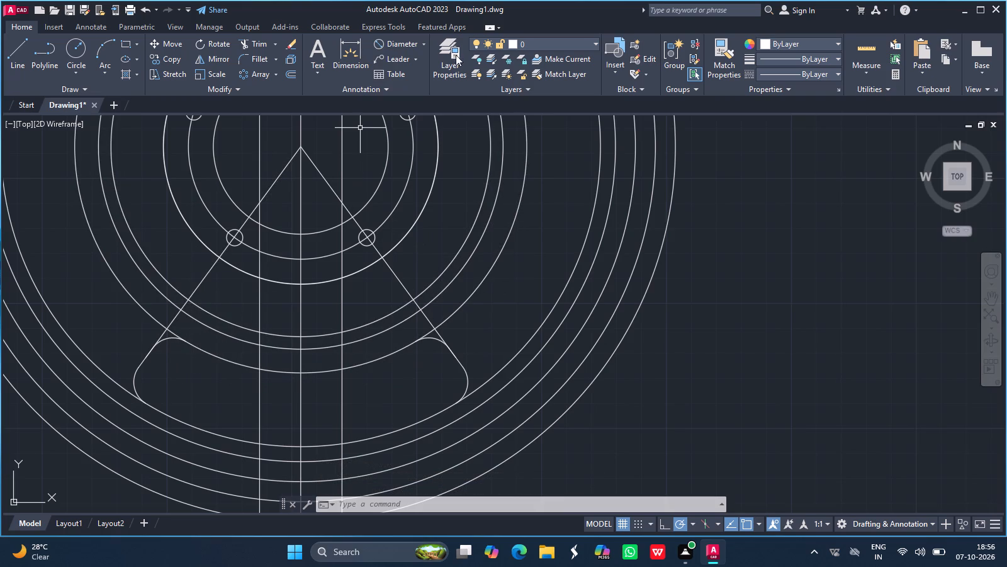
# Check the new larger circle between the hub and the spoke window with a temporary radius dimension, and erase it.
pyautogui.click(424, 43)
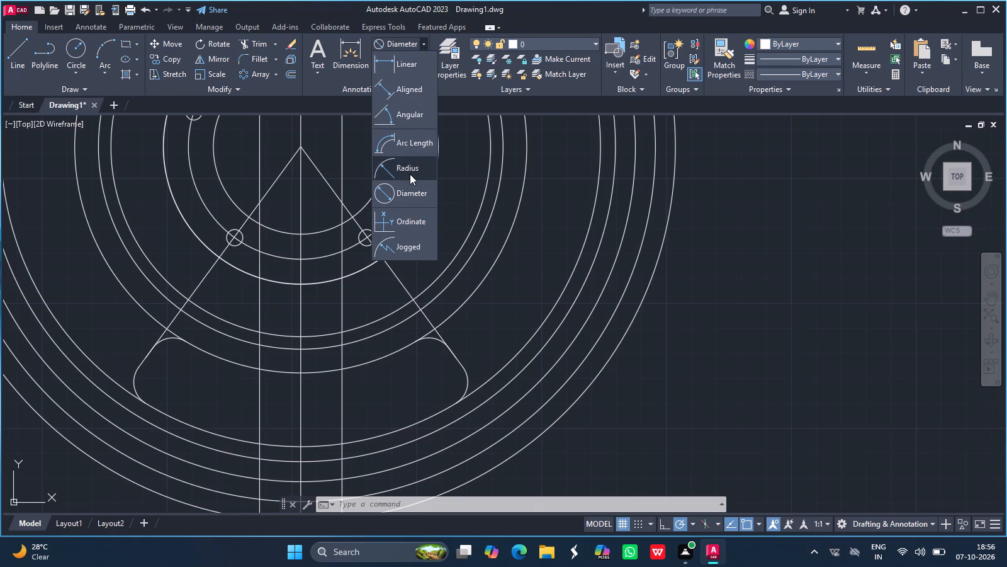
pyautogui.click(410, 174)
pyautogui.moveTo(456, 278); pyautogui.dragTo(487, 314)
pyautogui.click(487, 314)
pyautogui.click(490, 312)
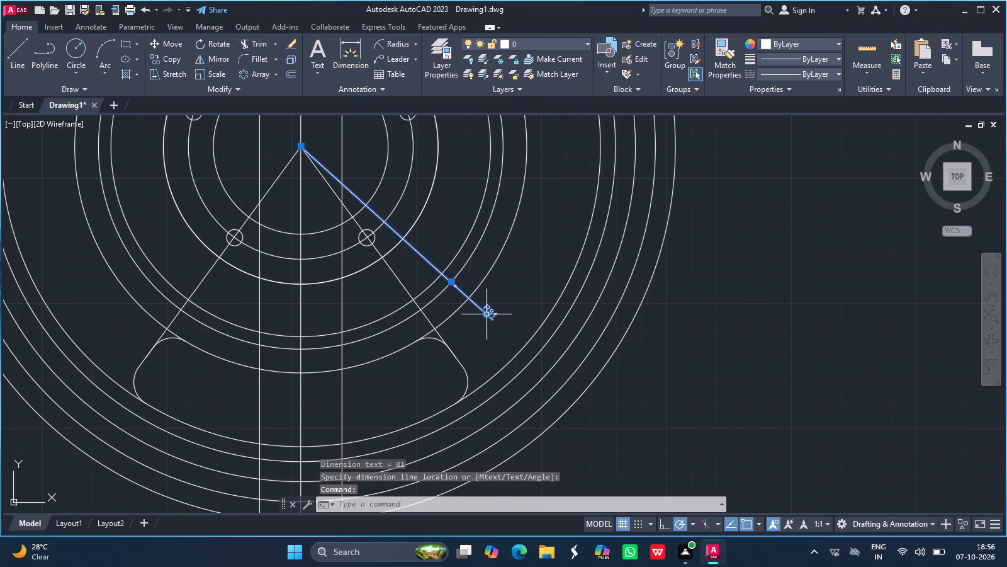
pyautogui.press('Delete')
pyautogui.press('Home')
pyautogui.press('Delete')
pyautogui.press('Delete')
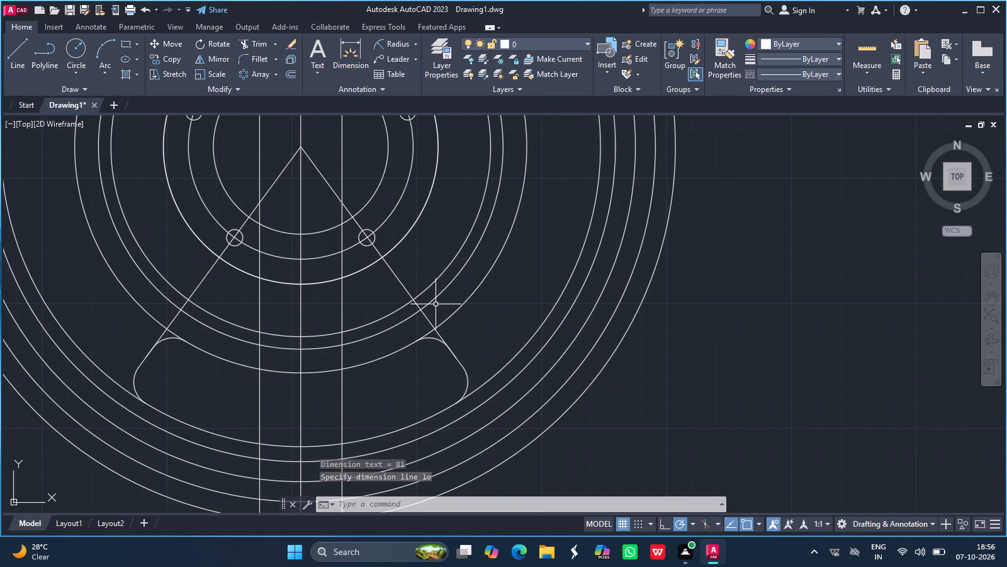
# Check the circle just inside the radius 81 circle with a temporary radius dimension, and erase it.
pyautogui.click(391, 46)
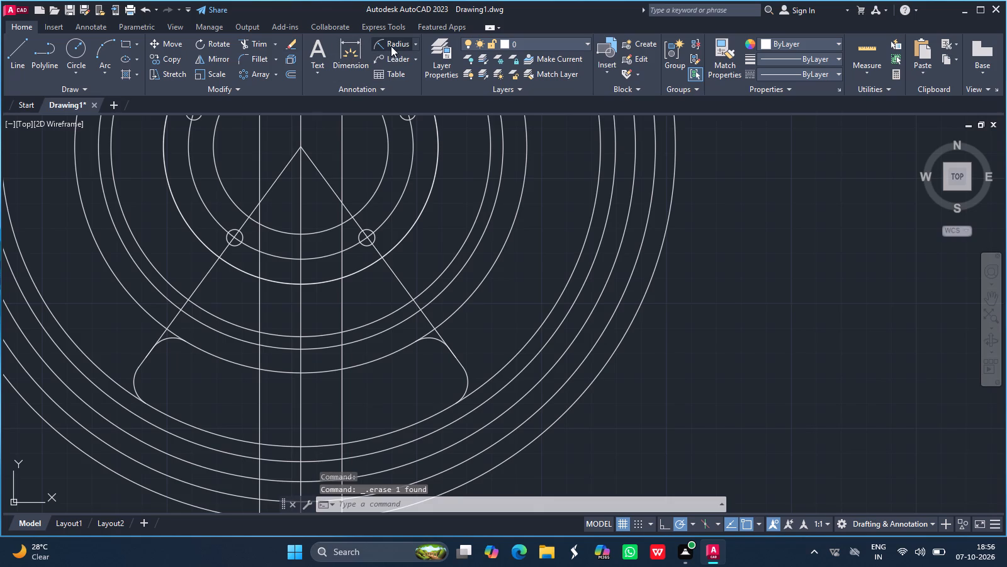
pyautogui.moveTo(466, 241); pyautogui.dragTo(505, 347)
pyautogui.click(505, 347)
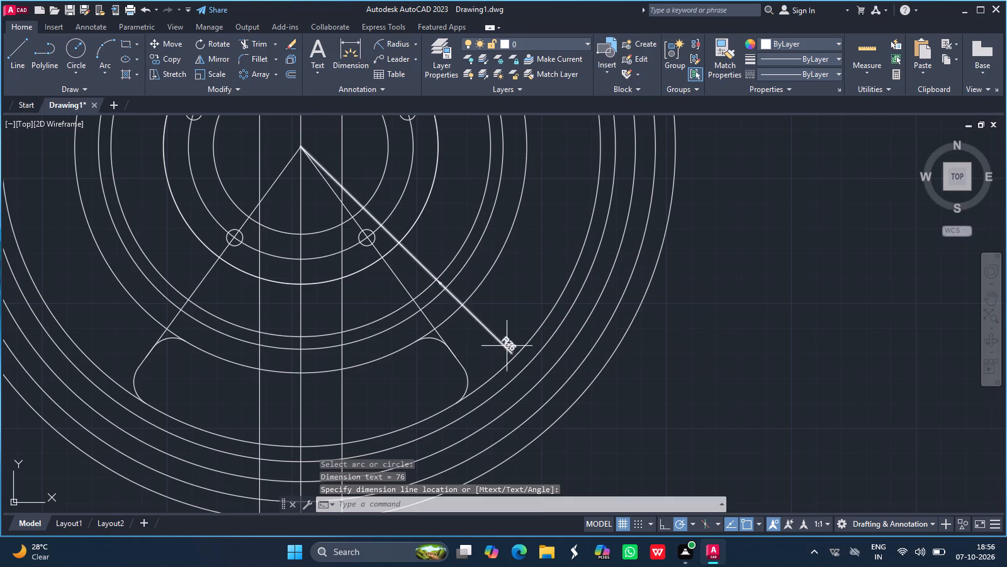
pyautogui.click(507, 346)
pyautogui.press('Delete')
pyautogui.press('Delete')
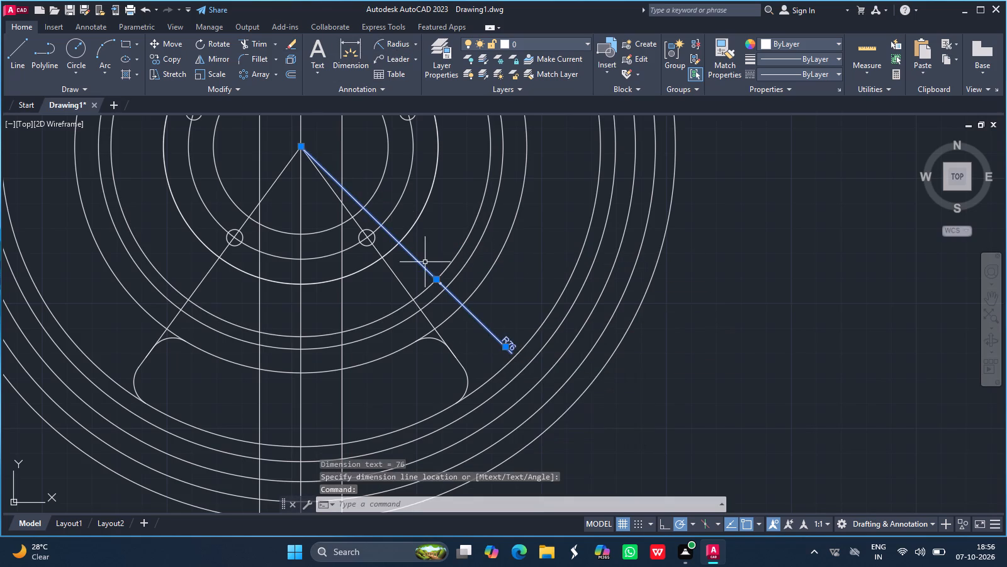
# Check the circle just outside the ring of small holes with a temporary radius dimension, and erase it.
pyautogui.click(391, 45)
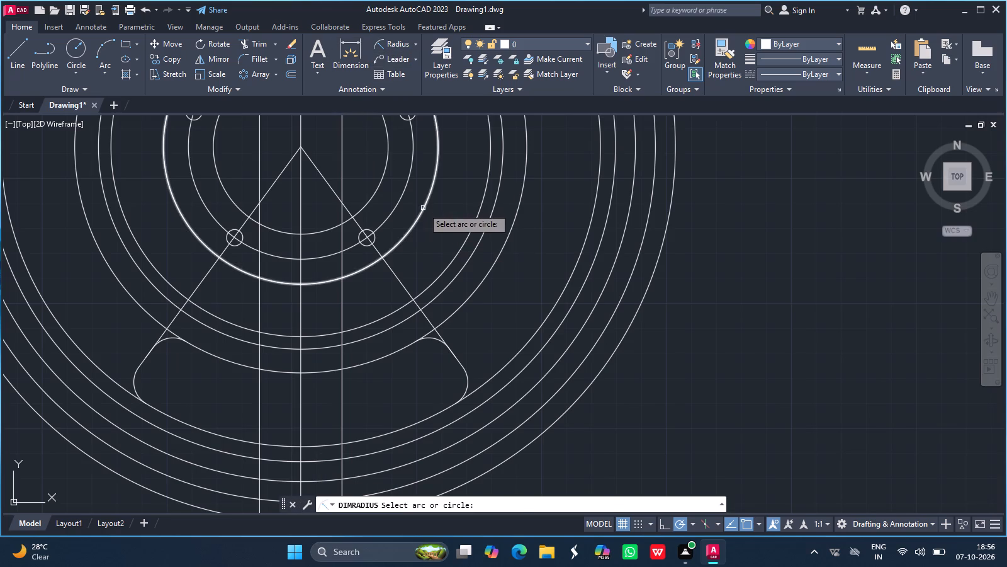
pyautogui.moveTo(423, 208); pyautogui.dragTo(481, 290)
pyautogui.click(481, 290)
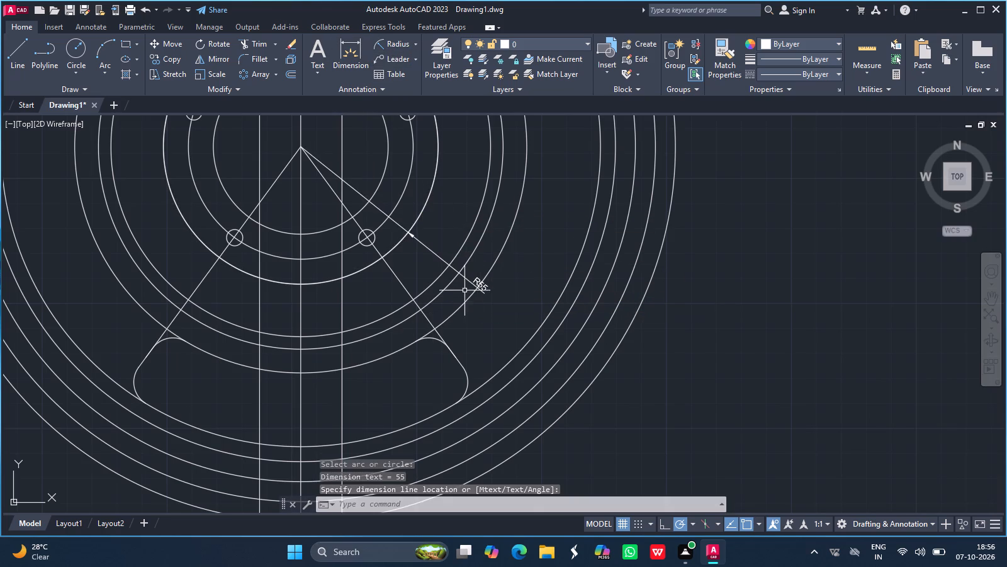
pyautogui.click(475, 285)
pyautogui.press('Delete')
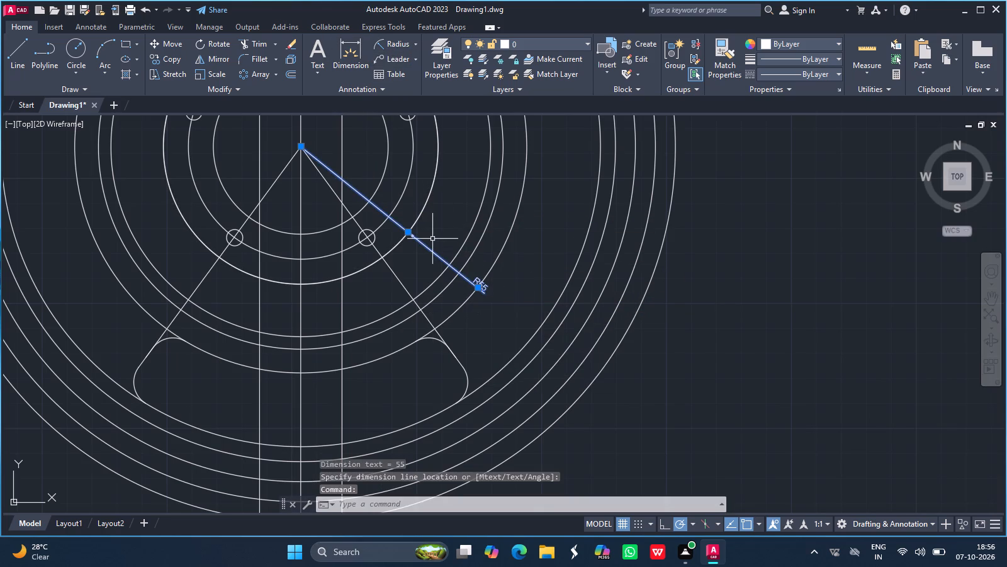
# Erase the temporary radius dimension from the radius 55 circle.
pyautogui.press('Delete')
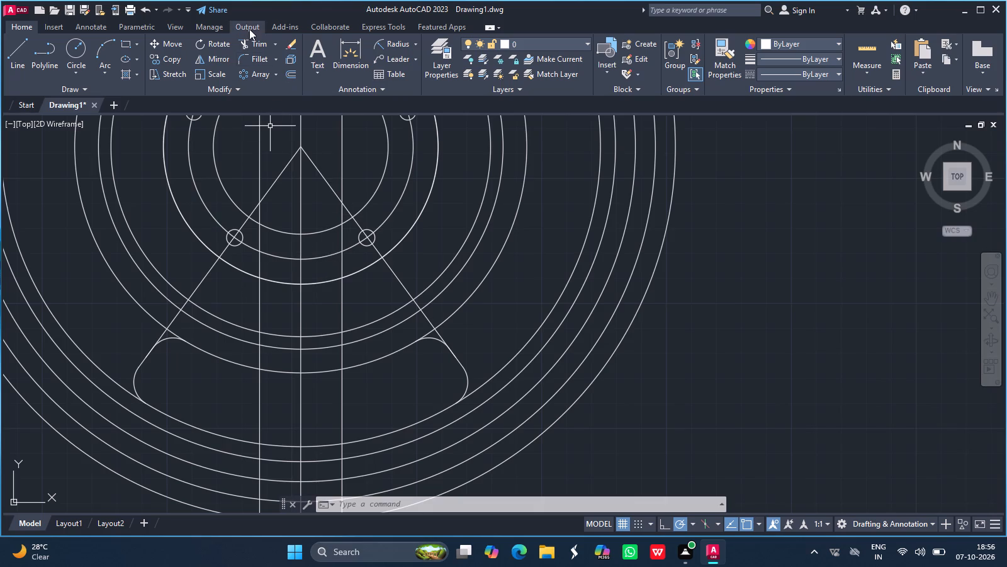
# Fillet the two slanted spoke lines with radius 10 against the circle just inside the radius 55 circle, rounding the inner window's outer corners.
pyautogui.click(259, 61)
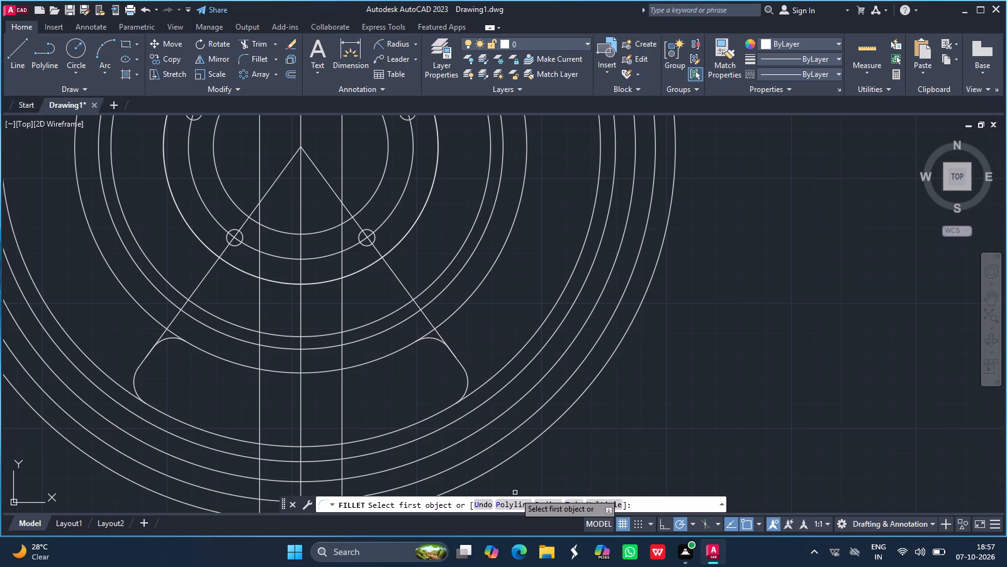
pyautogui.click(543, 504)
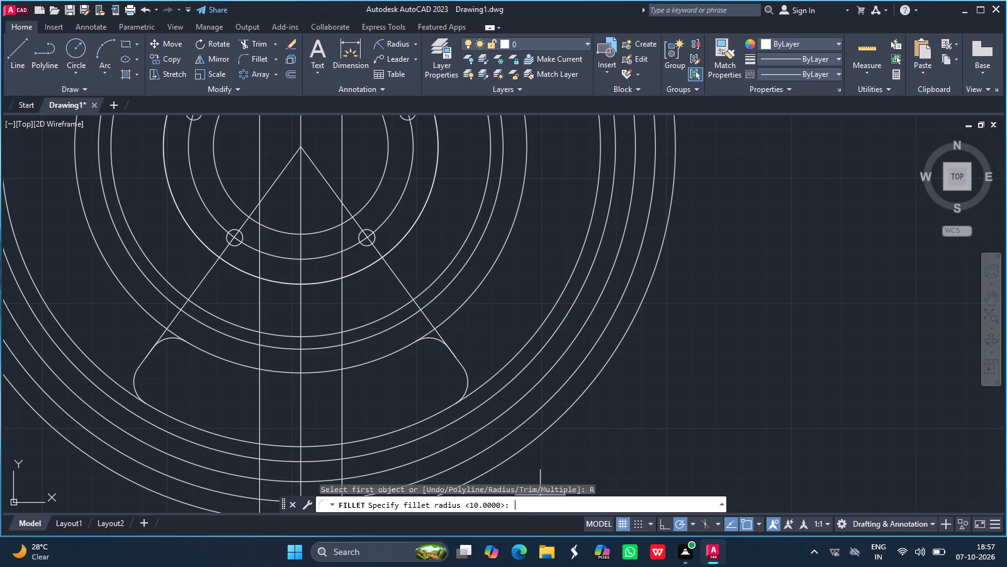
pyautogui.press('1')
pyautogui.press('0')
pyautogui.press('Return')
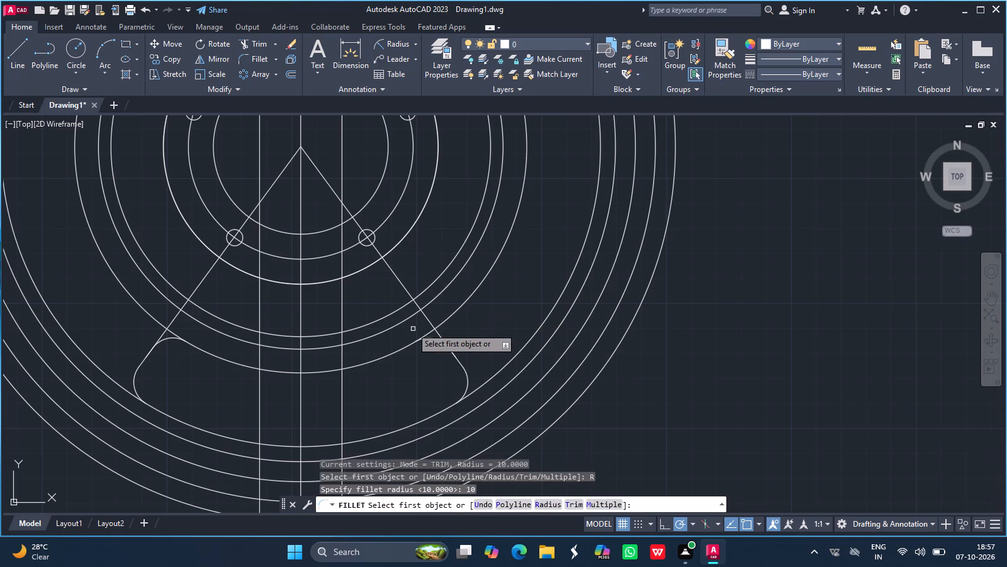
pyautogui.moveTo(409, 316); pyautogui.dragTo(412, 287)
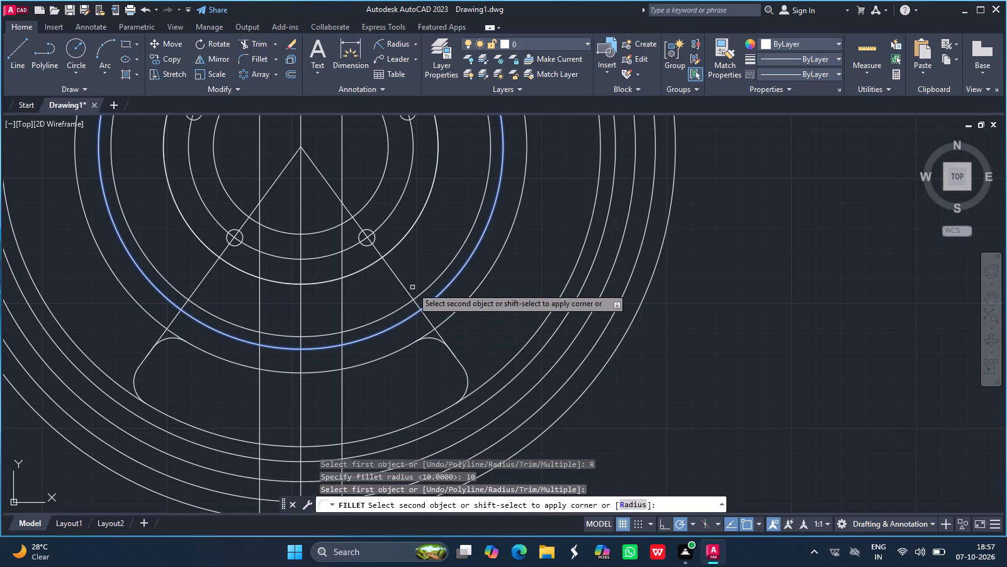
pyautogui.moveTo(412, 287); pyautogui.dragTo(404, 287)
pyautogui.click(404, 287)
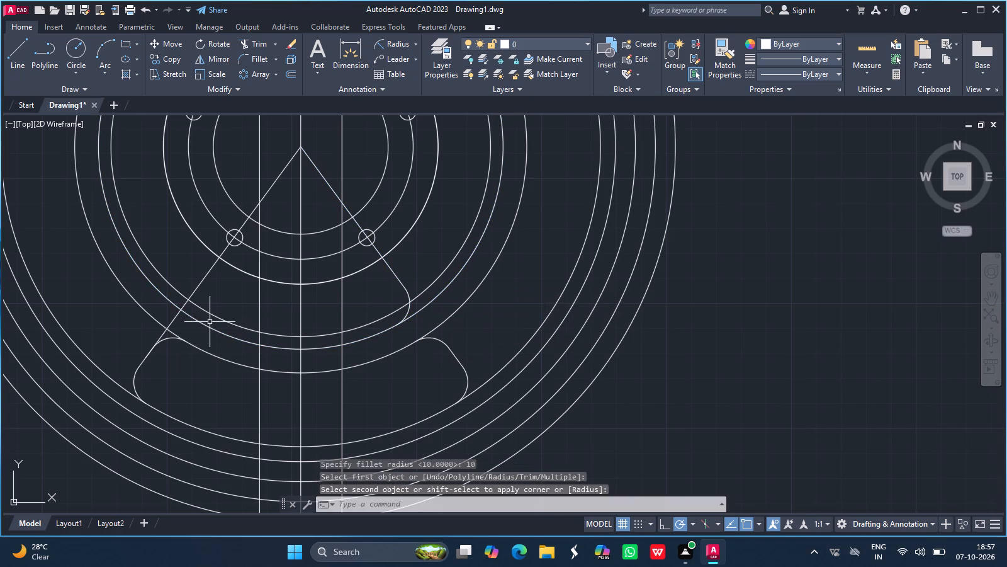
pyautogui.press('Return')
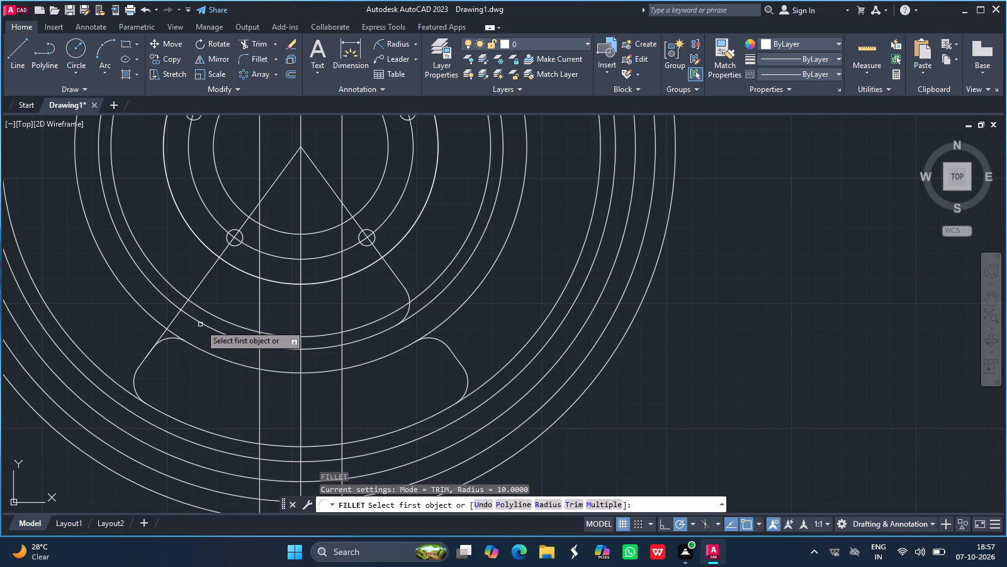
pyautogui.click(205, 324)
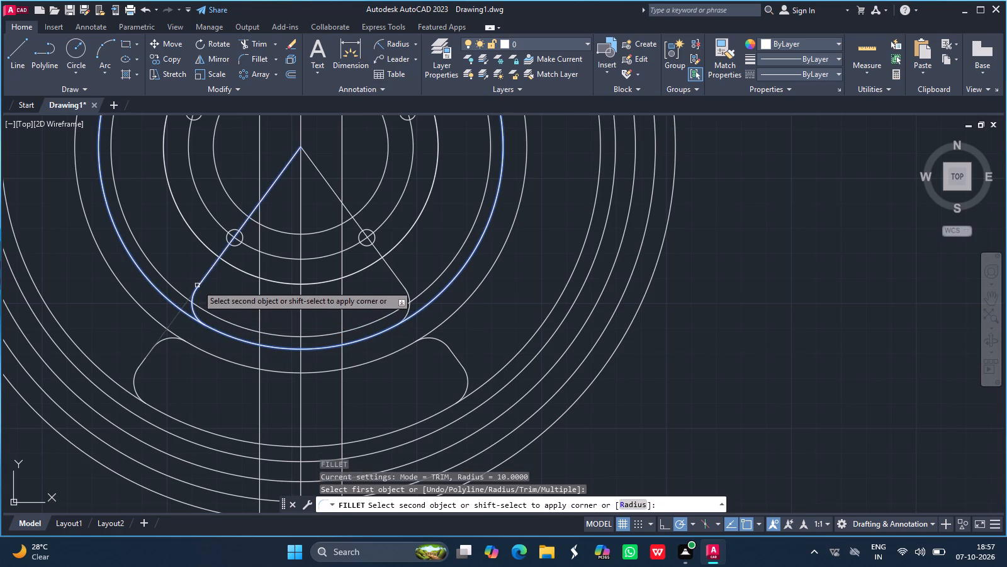
pyautogui.click(197, 283)
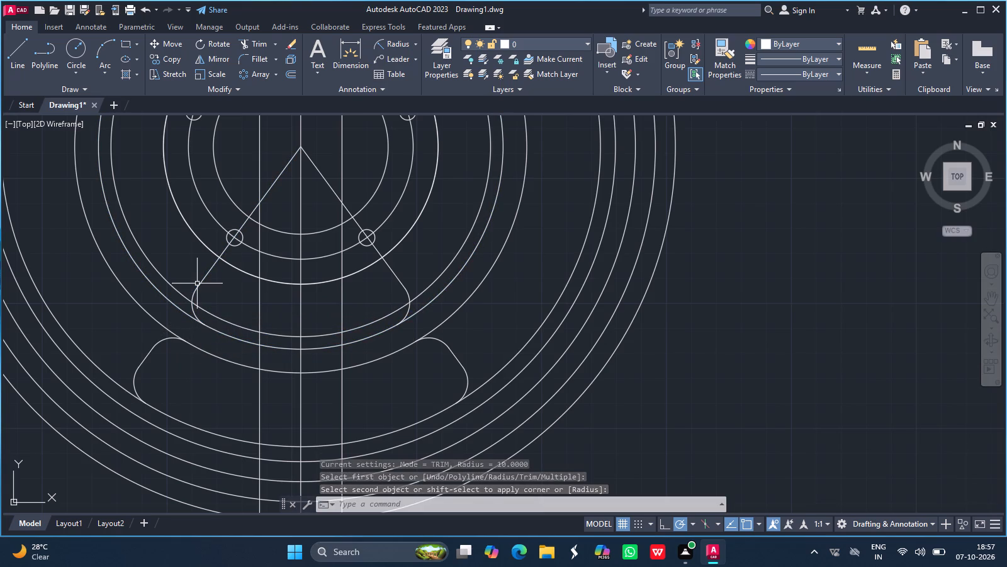
# Fillet the two slanted lines with radius 10 against the circle just outside the ring of small holes, rounding the inner window's hub-side corners.
pyautogui.press('Return')
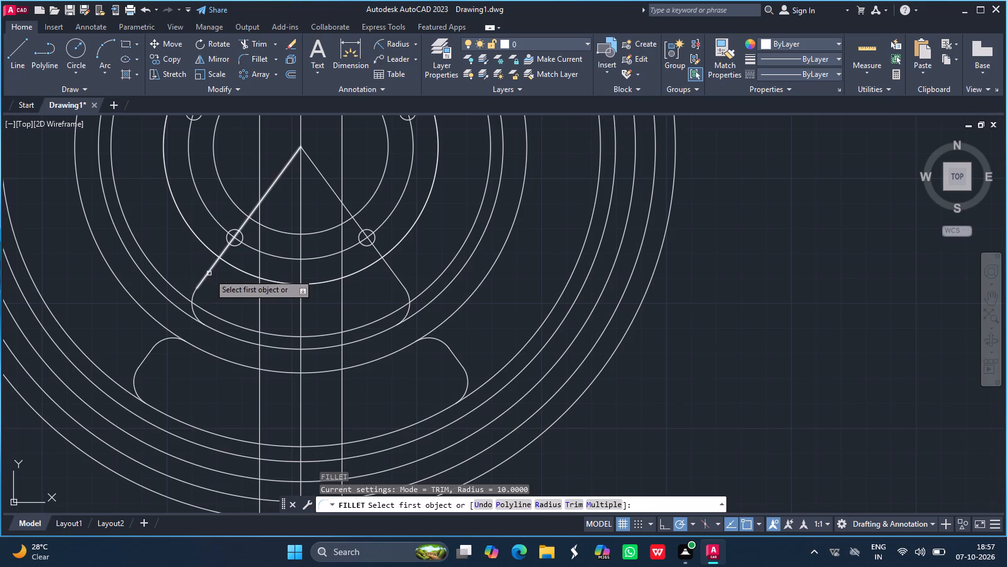
pyautogui.moveTo(209, 273); pyautogui.dragTo(238, 268)
pyautogui.click(238, 268)
pyautogui.press('Return')
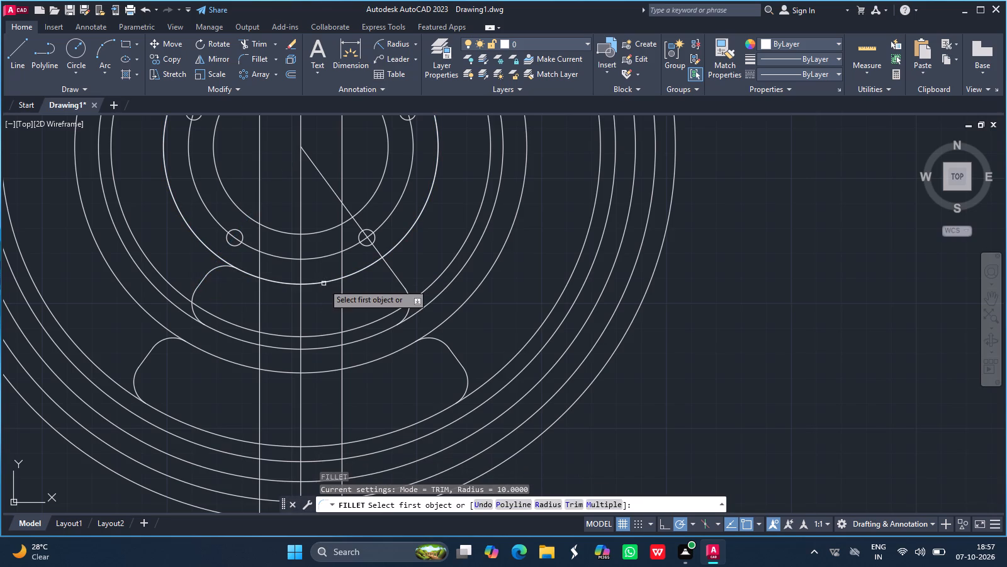
pyautogui.moveTo(369, 265); pyautogui.dragTo(390, 266)
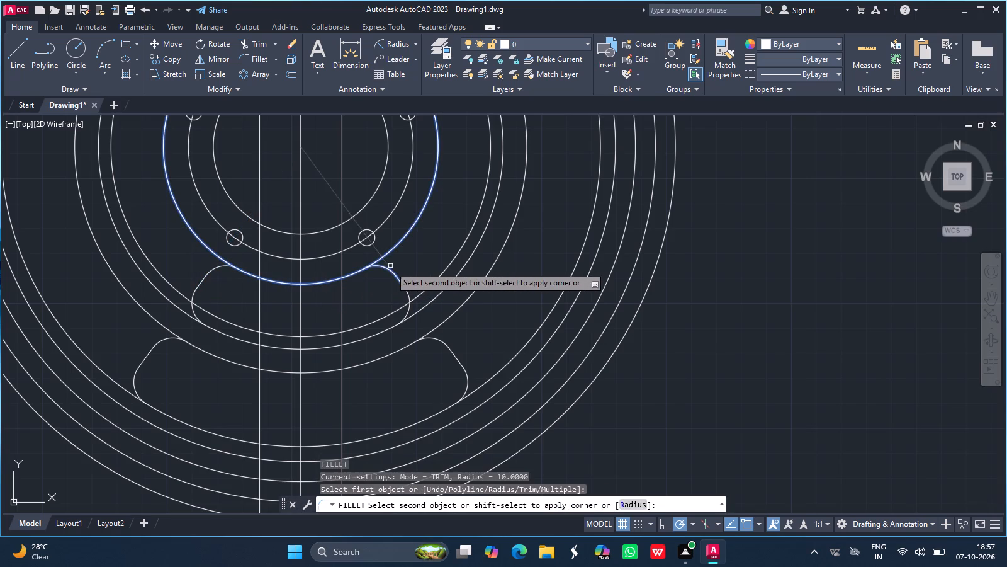
pyautogui.moveTo(390, 266); pyautogui.dragTo(392, 268)
pyautogui.click(392, 268)
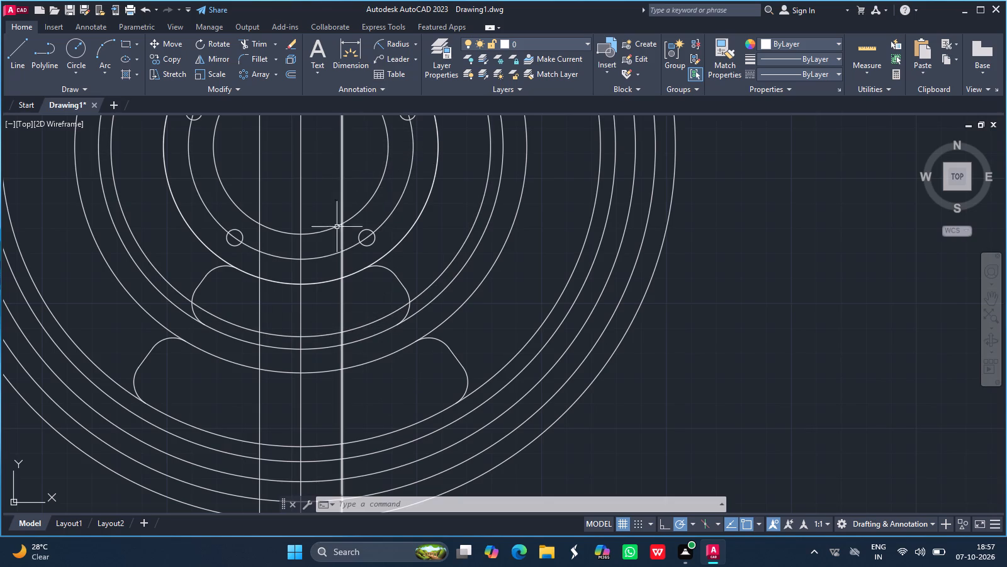
# Trim the two circles bounding the outer spoke window, keeping only their arcs along the window's edges.
pyautogui.keyDown('ctrl'); pyautogui.scroll(-3, 304, 308); pyautogui.keyUp('ctrl')
pyautogui.keyDown('ctrl'); pyautogui.scroll(2, 304, 308); pyautogui.keyUp('ctrl')
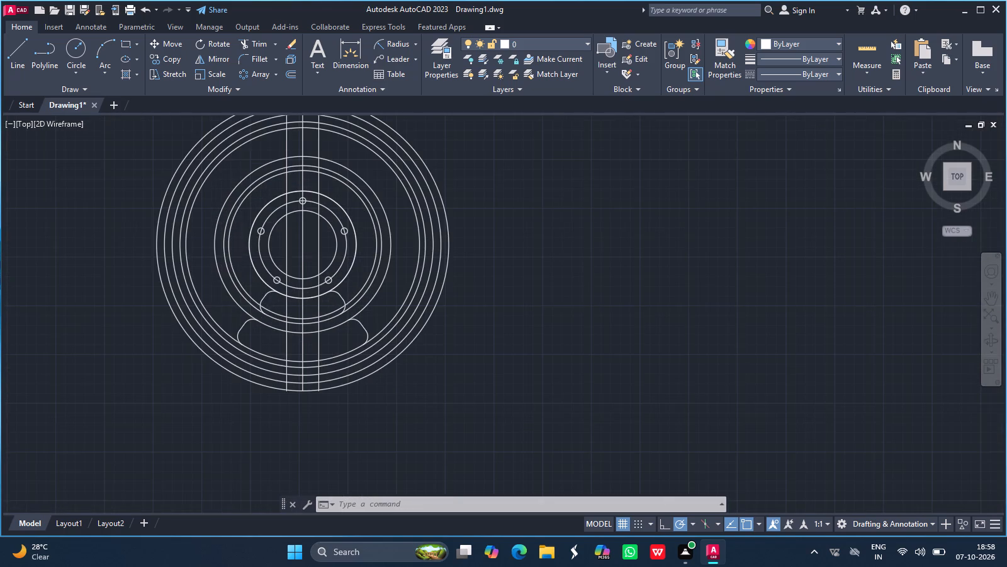
pyautogui.click(252, 40)
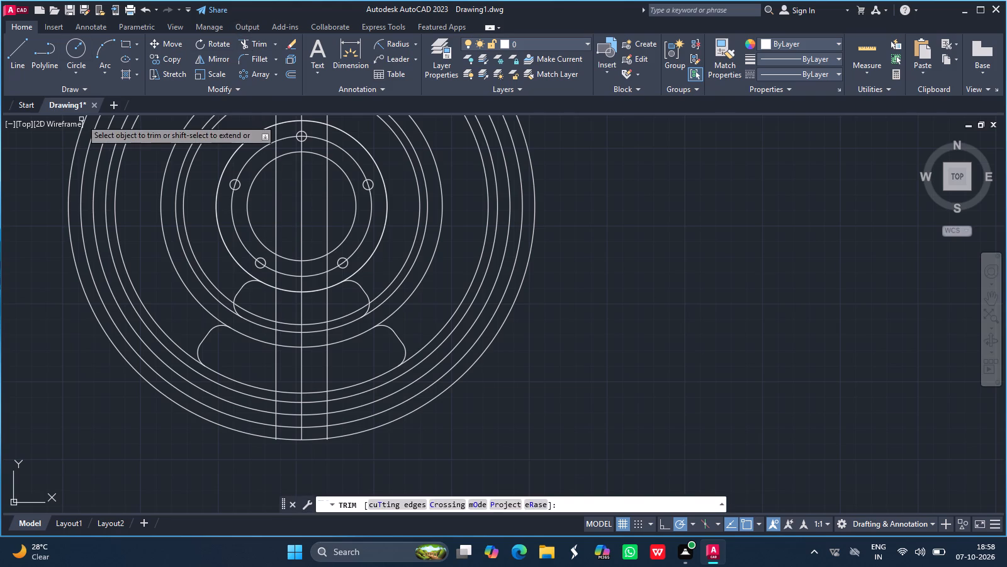
pyautogui.click(116, 192)
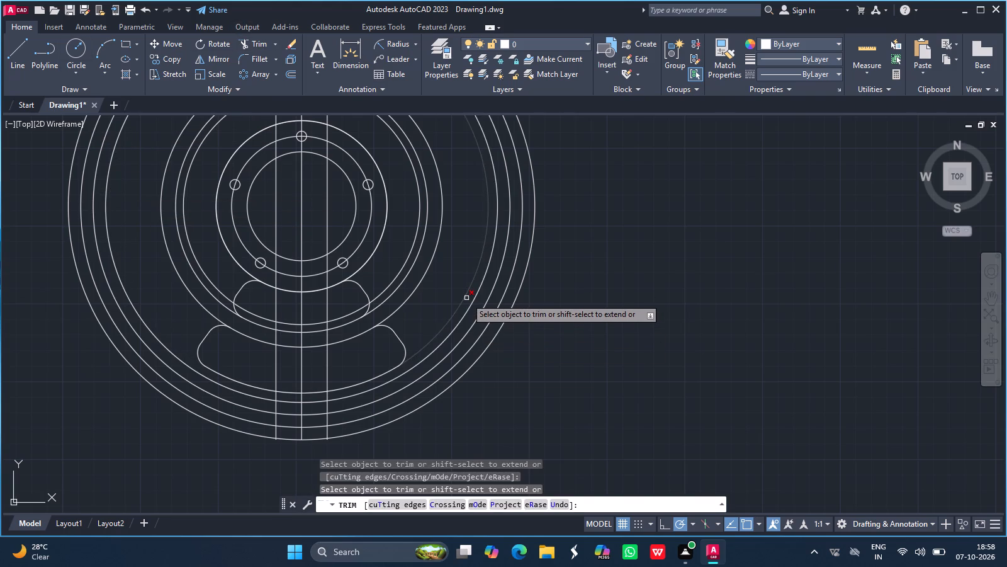
pyautogui.click(466, 298)
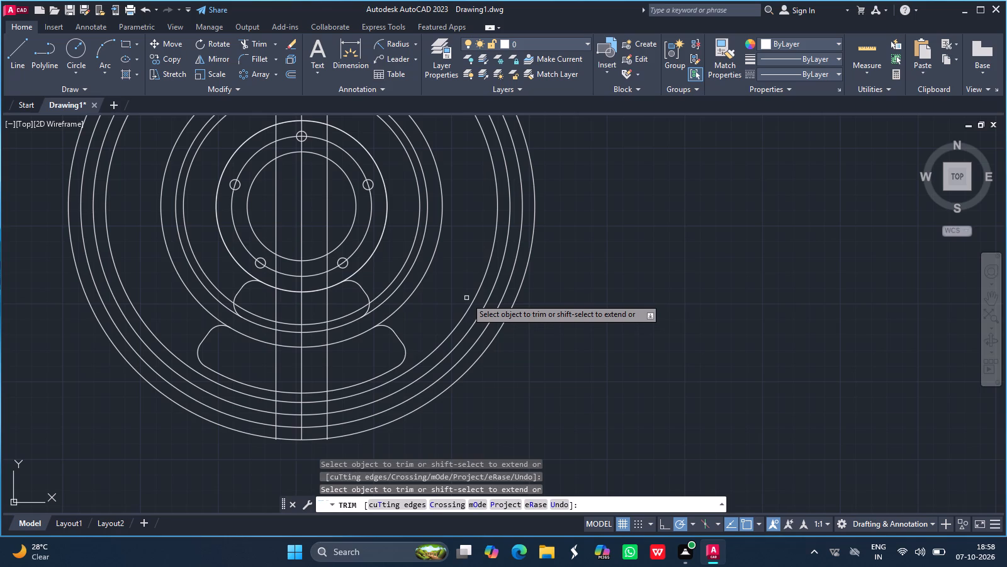
pyautogui.click(407, 299)
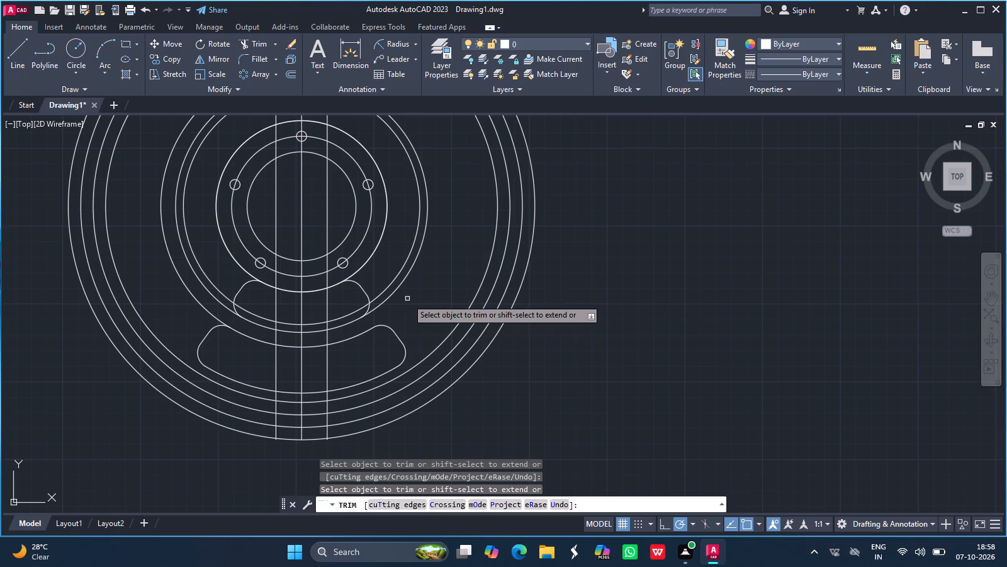
pyautogui.click(206, 309)
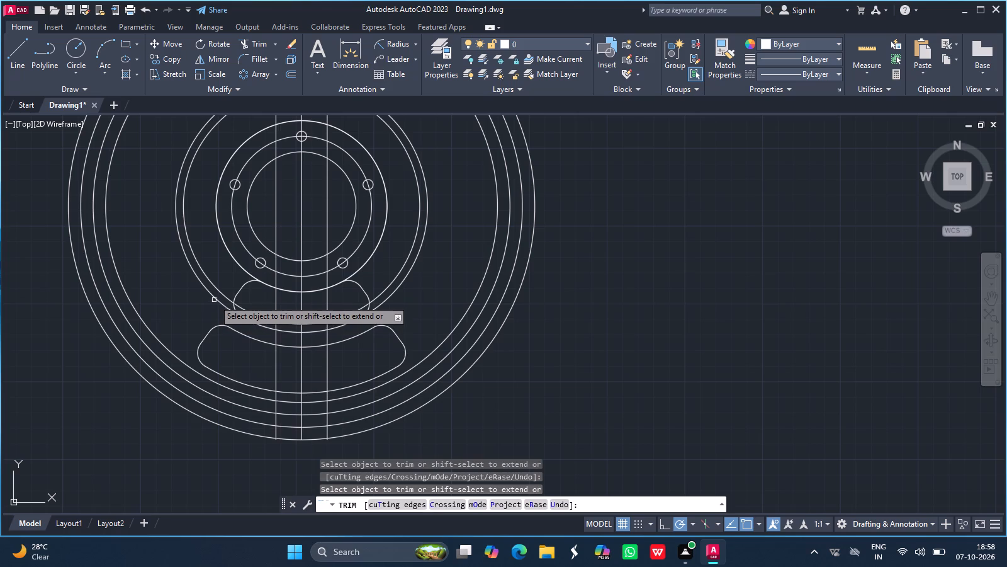
# Trim the circles around the inner window outside its outline, including the overlapping hub-side circle, and remove the extra arc crossing inside it.
pyautogui.moveTo(214, 299); pyautogui.dragTo(218, 291)
pyautogui.click(218, 291)
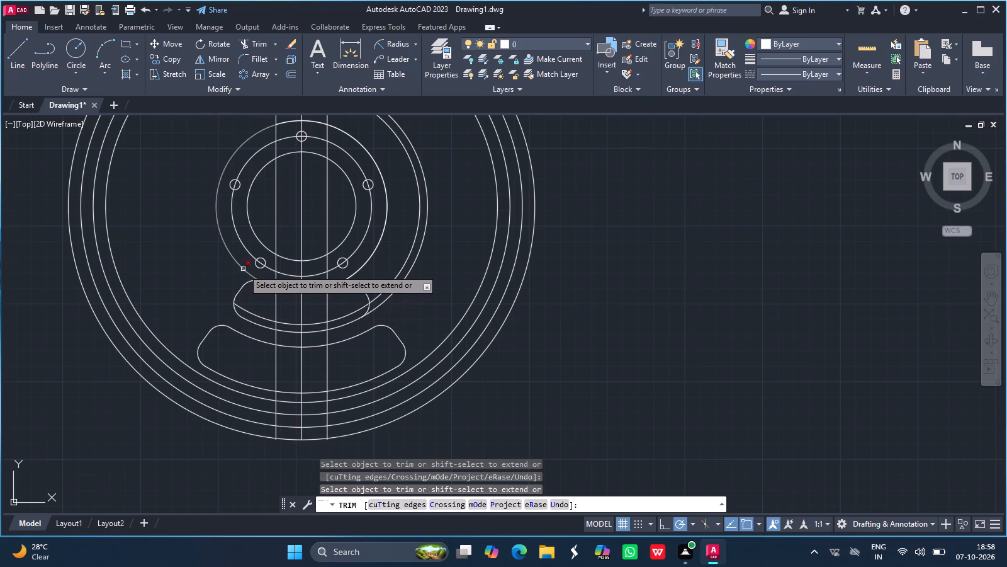
pyautogui.click(244, 269)
pyautogui.click(244, 269)
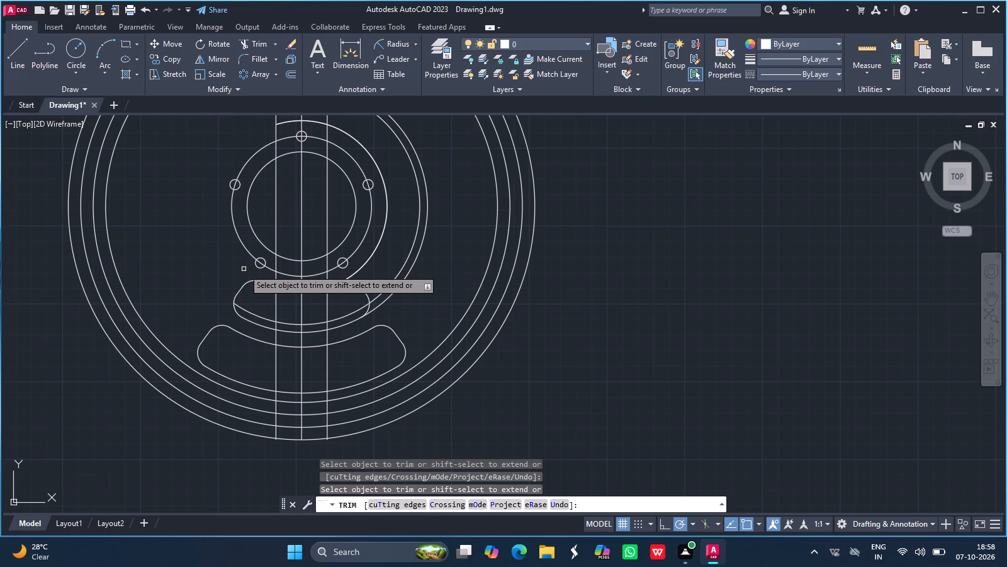
pyautogui.click(366, 260)
pyautogui.click(366, 260)
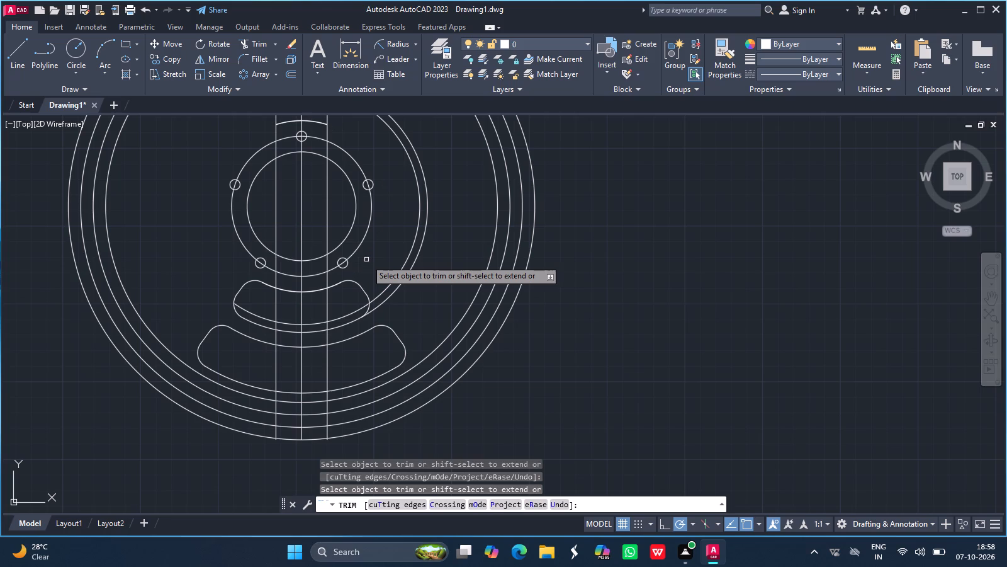
pyautogui.click(384, 289)
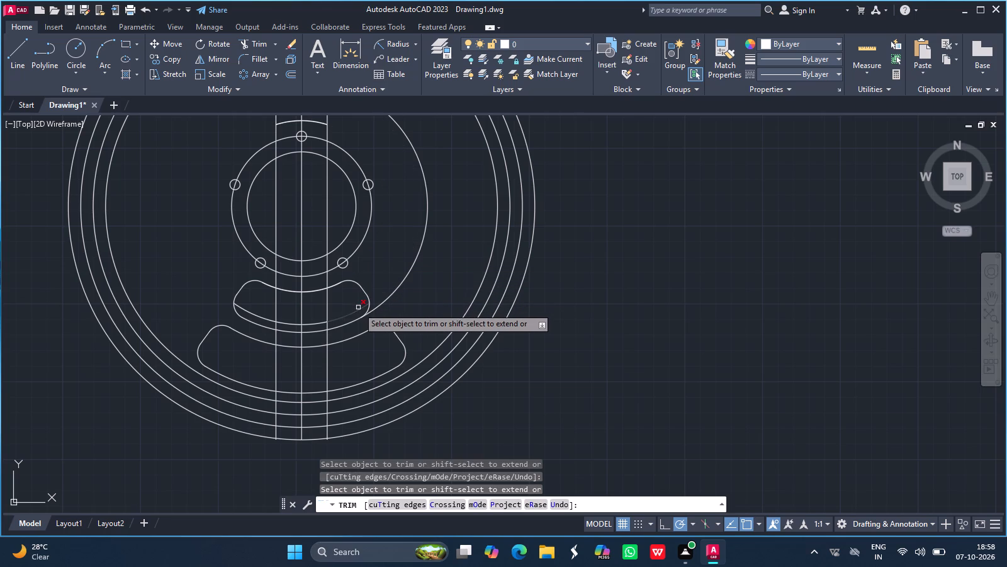
pyautogui.click(358, 307)
pyautogui.moveTo(313, 324); pyautogui.dragTo(289, 324)
pyautogui.moveTo(289, 324); pyautogui.dragTo(265, 319)
pyautogui.click(265, 319)
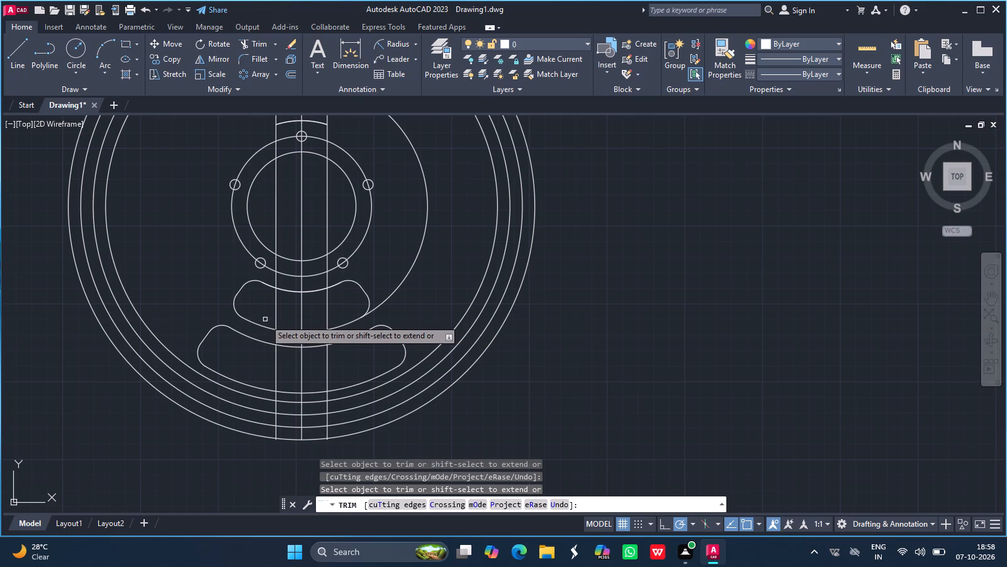
pyautogui.press('Return')
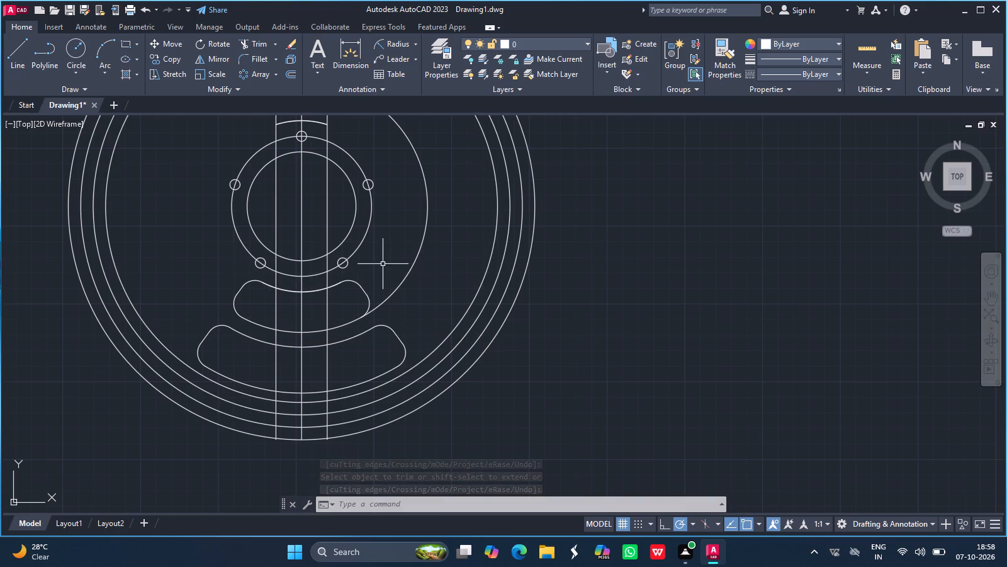
# Trim away the leftover arc that runs from the inner window's outer corner up around the hub.
pyautogui.click(249, 47)
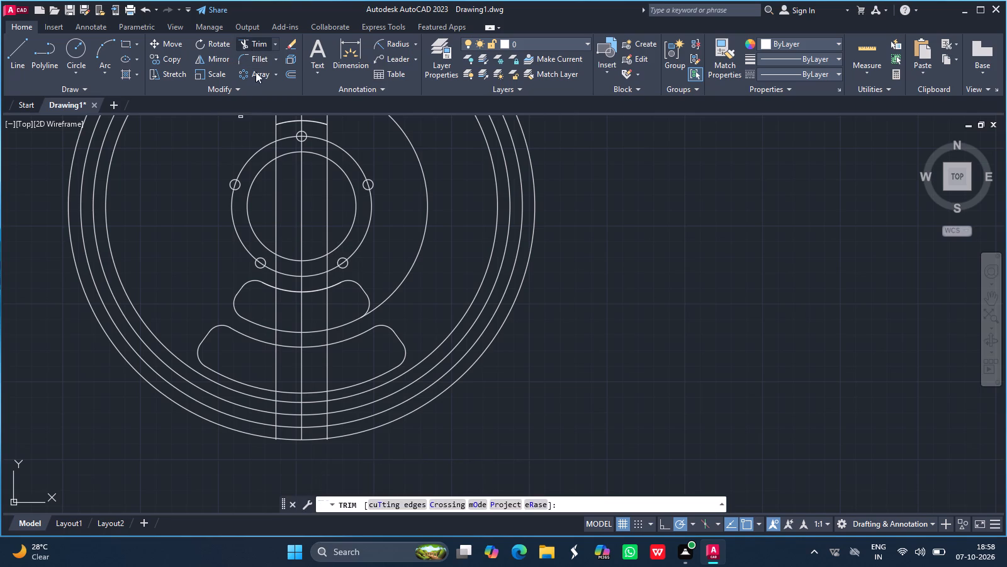
pyautogui.click(399, 290)
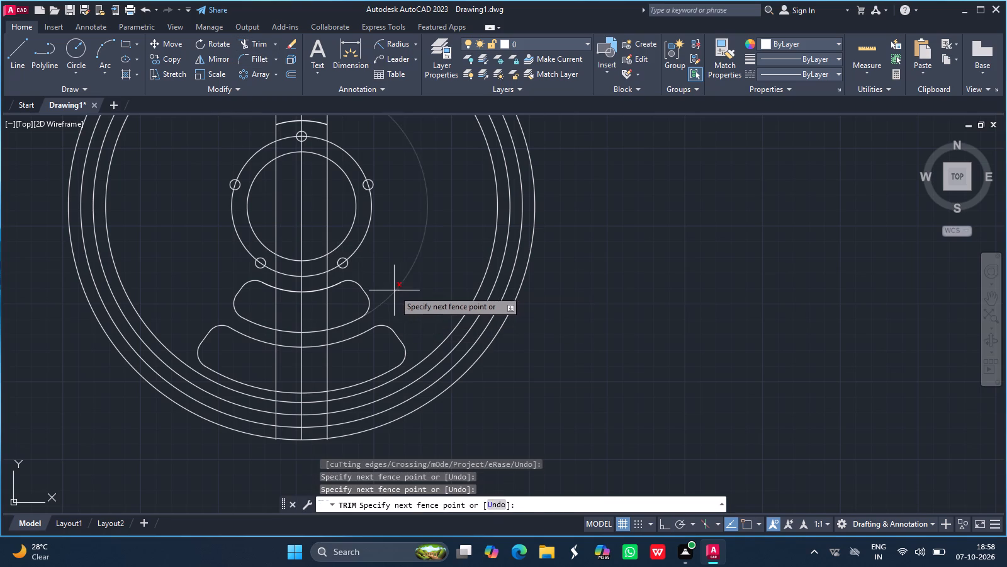
pyautogui.click(393, 290)
pyautogui.press('Return')
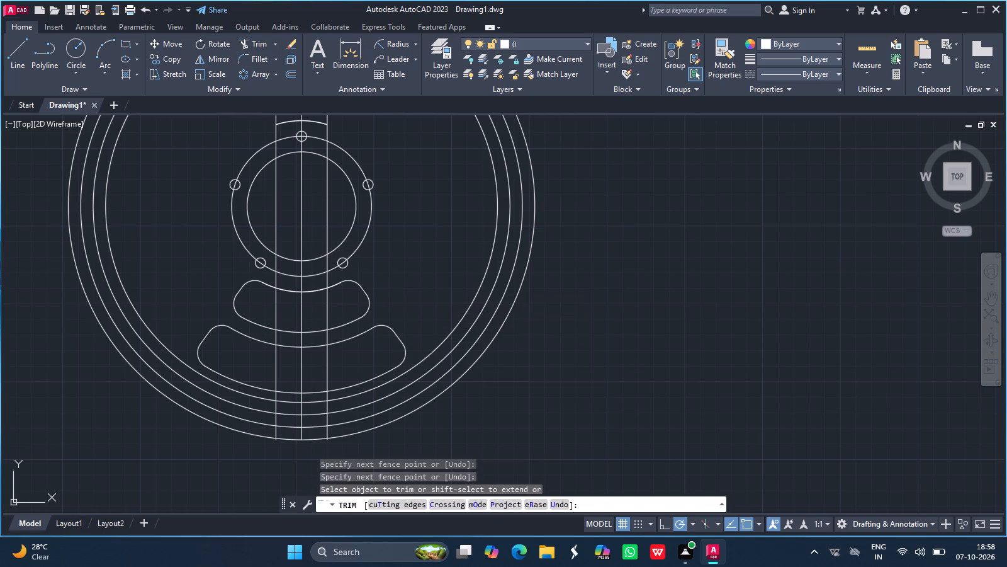
pyautogui.click(312, 290)
pyautogui.press('Delete')
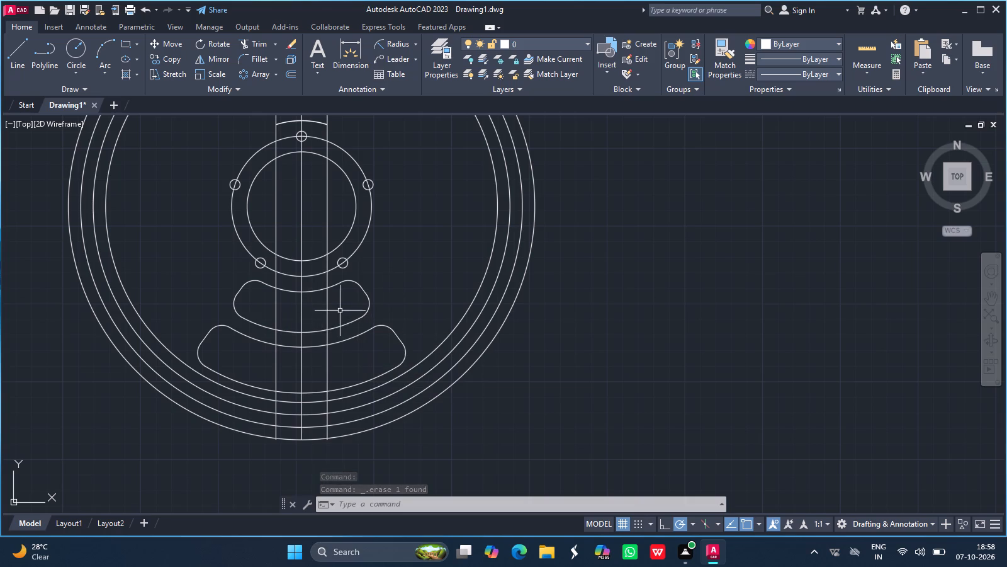
# Trim the vertical lines inside the inner window, plus the two outer lines' pieces between it and the hole ring's circle.
pyautogui.click(253, 47)
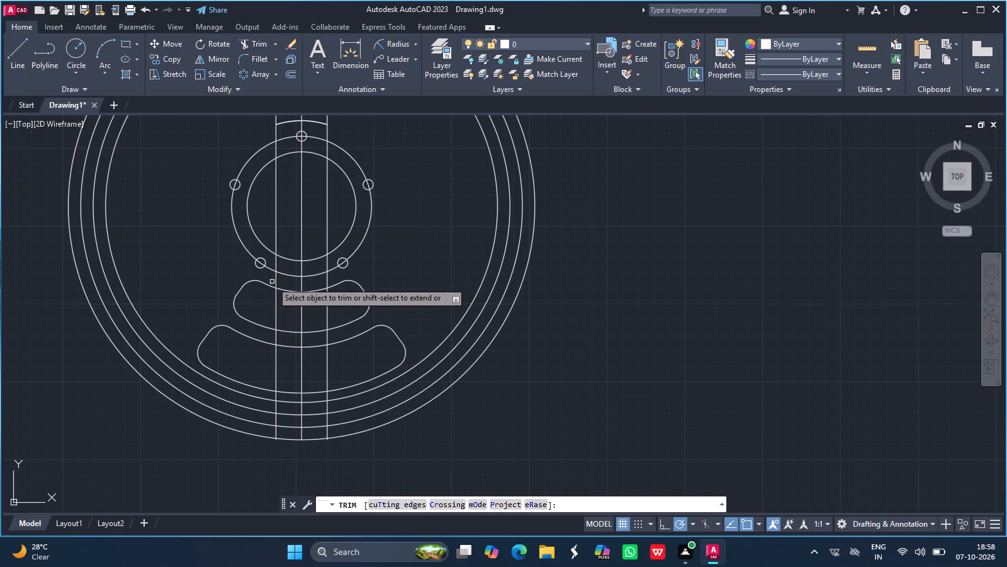
pyautogui.click(278, 283)
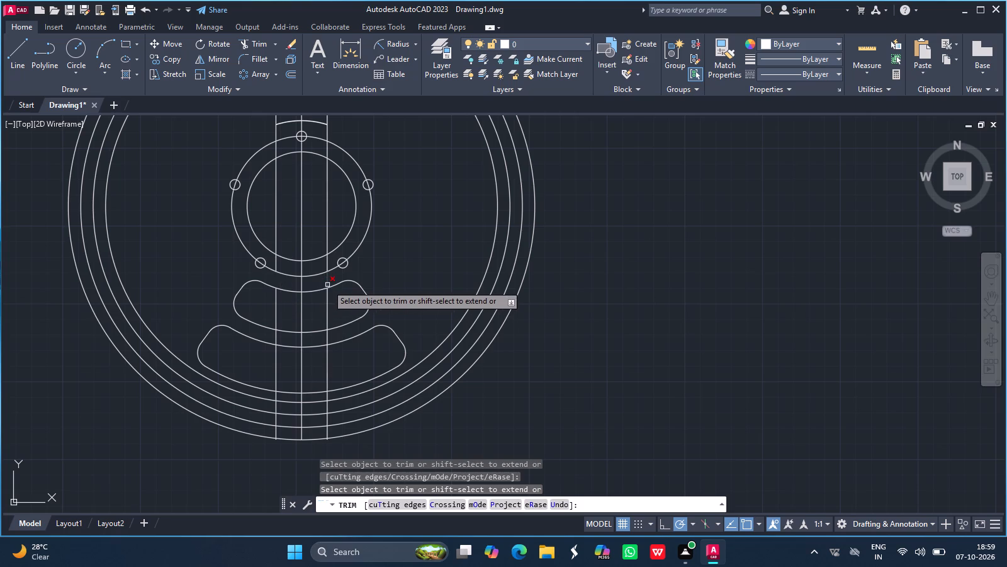
pyautogui.moveTo(327, 283); pyautogui.dragTo(328, 309)
pyautogui.moveTo(328, 309); pyautogui.dragTo(299, 306)
pyautogui.click(299, 306)
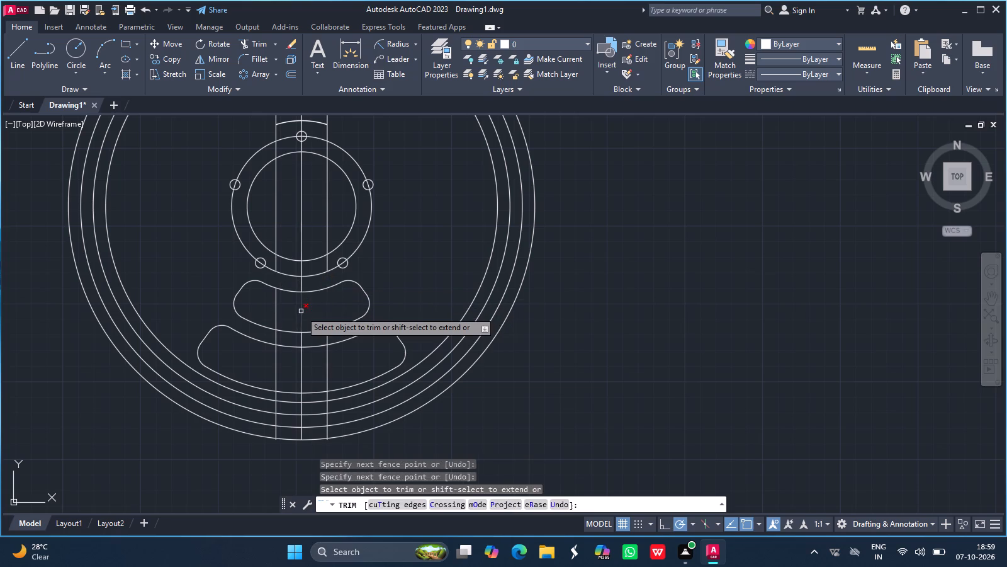
pyautogui.click(301, 311)
pyautogui.click(277, 311)
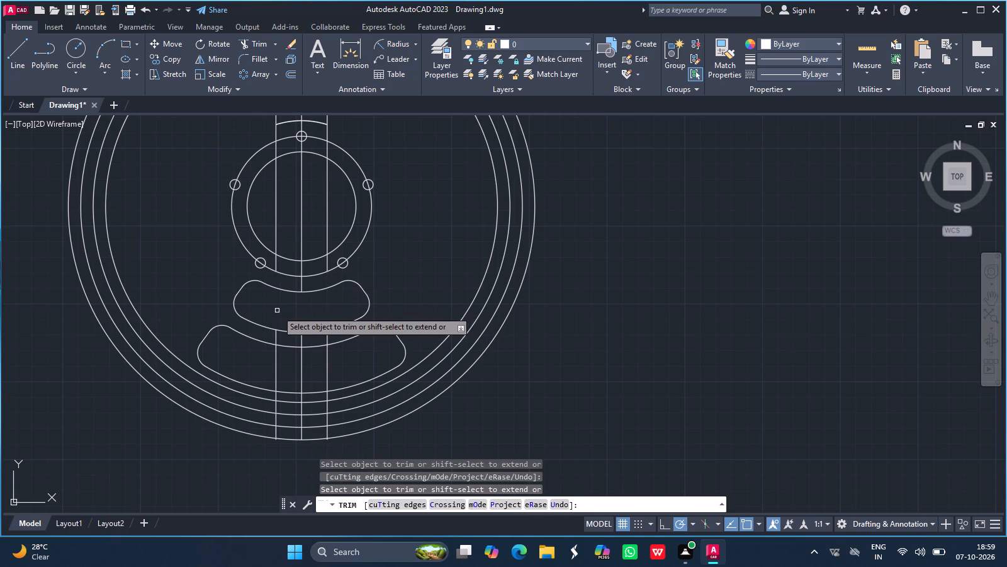
# Trim the three vertical lines in the gap between the two windows and inside the outer window.
pyautogui.moveTo(277, 338); pyautogui.dragTo(279, 360)
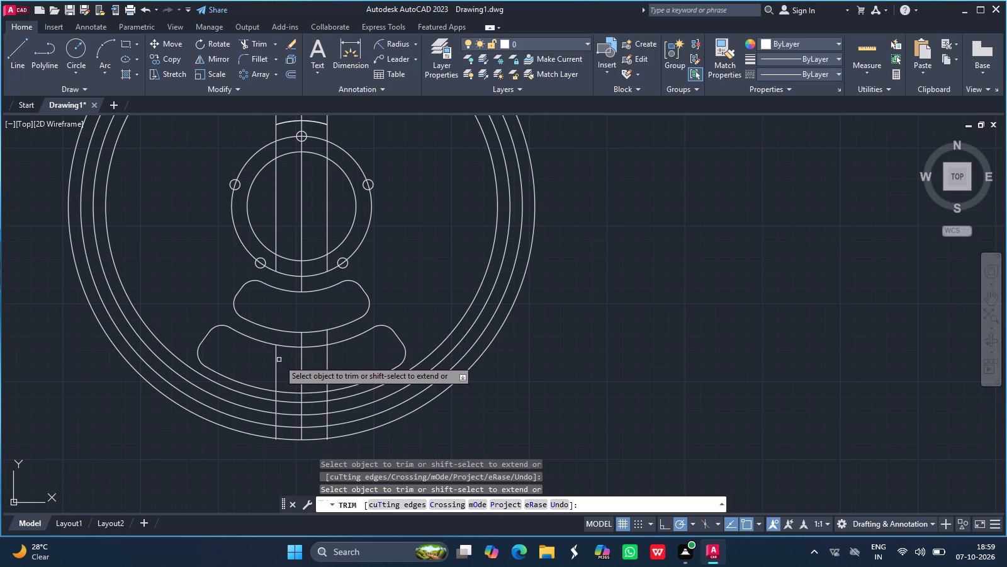
pyautogui.moveTo(279, 360); pyautogui.dragTo(276, 360)
pyautogui.moveTo(276, 360); pyautogui.dragTo(303, 338)
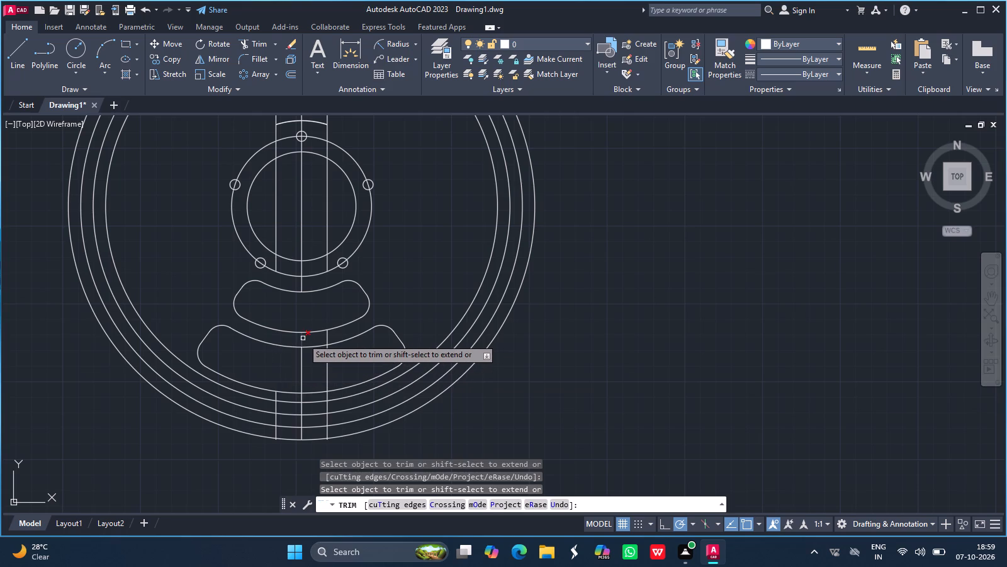
pyautogui.moveTo(303, 338); pyautogui.dragTo(300, 359)
pyautogui.click(300, 359)
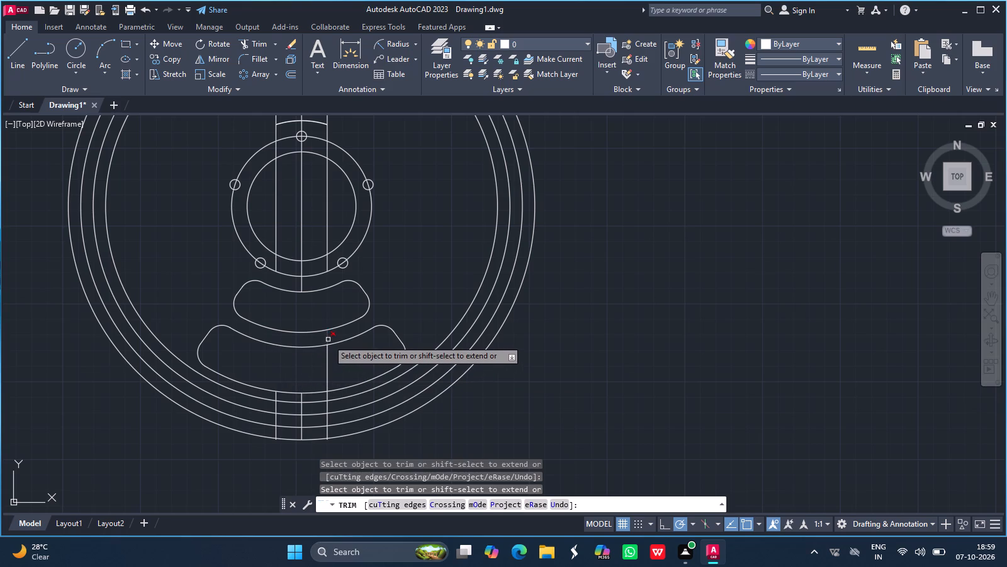
pyautogui.moveTo(328, 340); pyautogui.dragTo(327, 357)
pyautogui.click(327, 357)
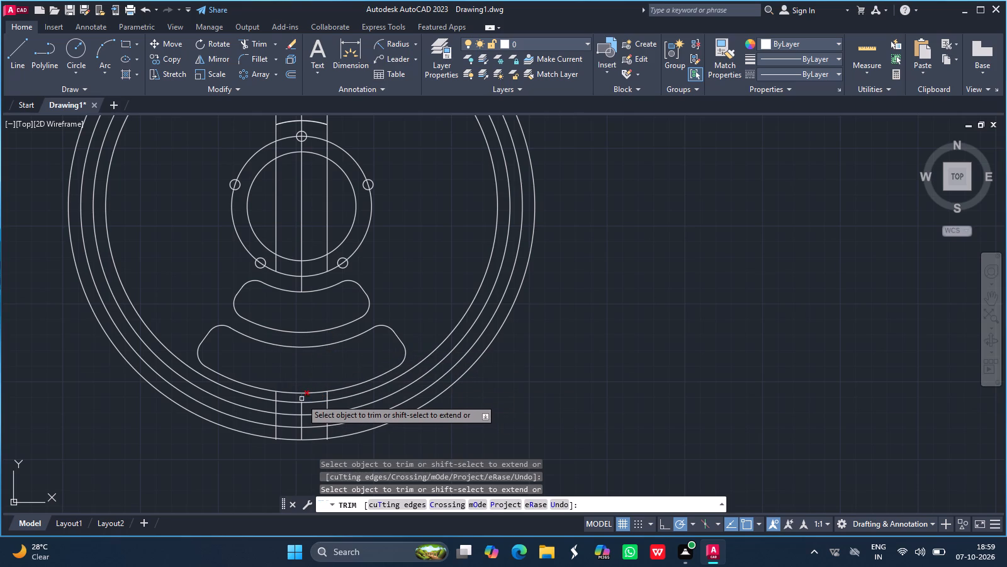
# Trim the centre and right vertical lines where they cross the rim circles below the outer window.
pyautogui.click(301, 399)
pyautogui.moveTo(302, 404); pyautogui.dragTo(302, 418)
pyautogui.moveTo(302, 418); pyautogui.dragTo(301, 431)
pyautogui.moveTo(301, 431); pyautogui.dragTo(329, 394)
pyautogui.moveTo(329, 394); pyautogui.dragTo(325, 403)
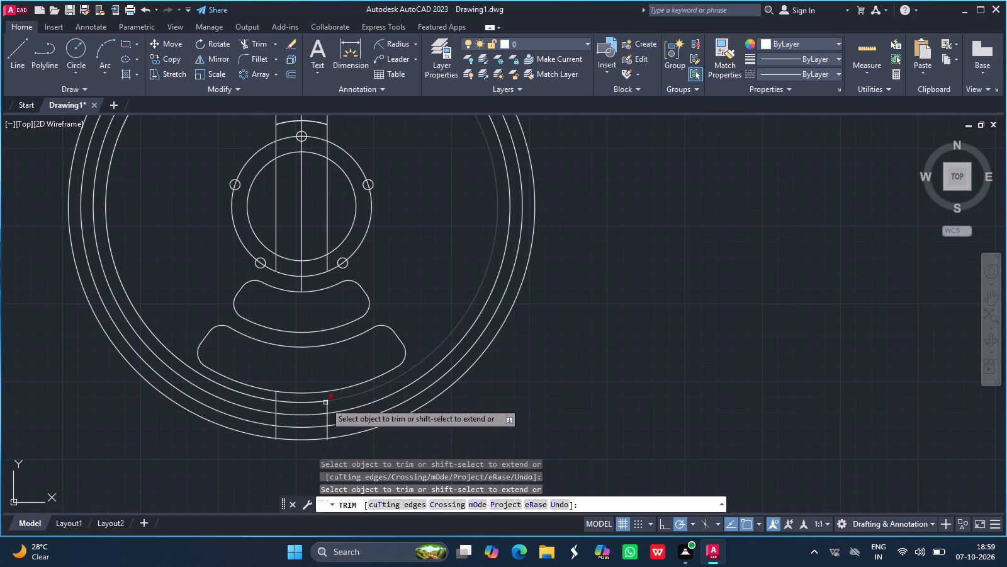
pyautogui.moveTo(325, 403); pyautogui.dragTo(325, 406)
pyautogui.click(325, 406)
pyautogui.click(329, 406)
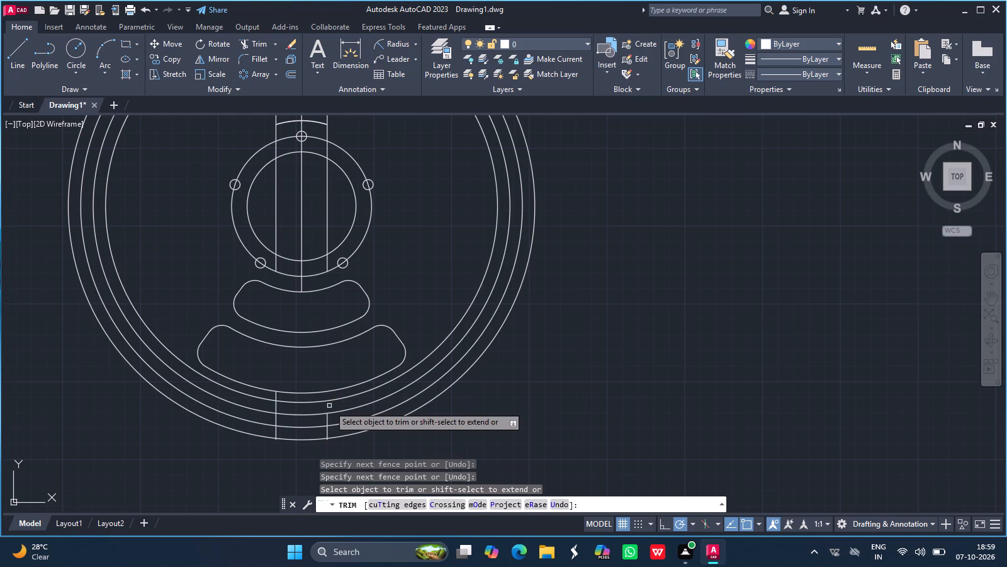
pyautogui.moveTo(326, 416); pyautogui.dragTo(326, 429)
pyautogui.click(326, 429)
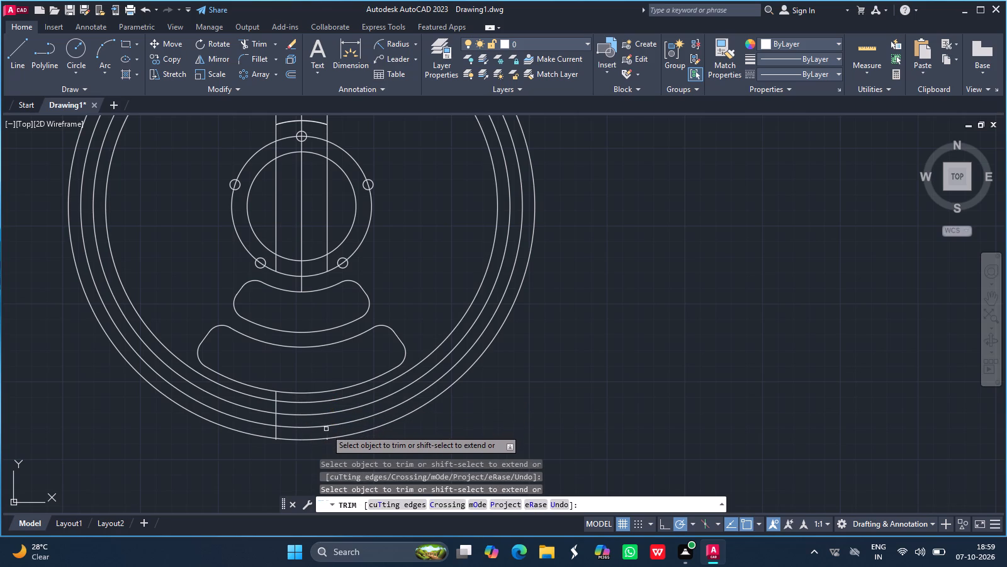
pyautogui.click(327, 439)
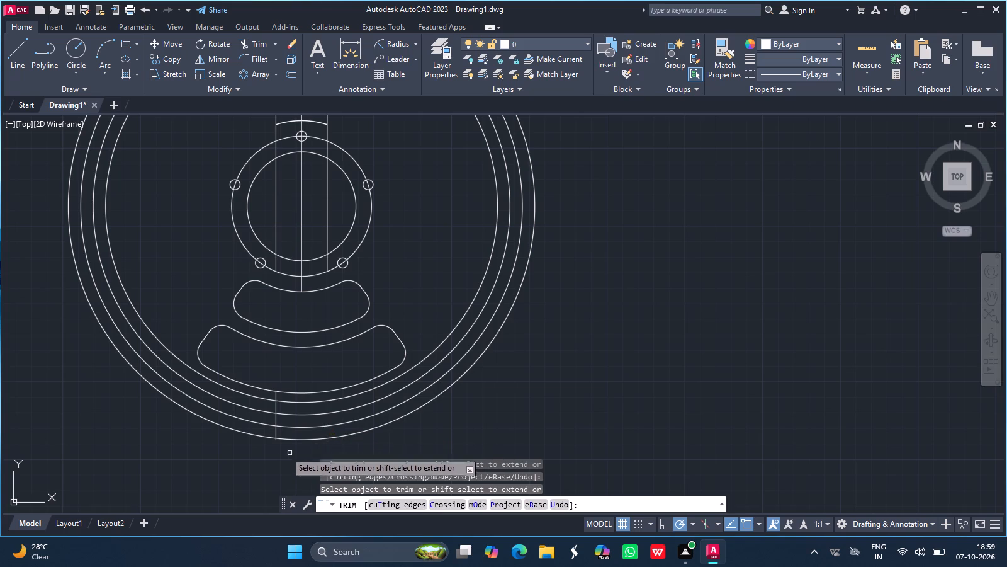
# Trim the left vertical line's remaining pieces across the rim circles below the outer window and finish trimming.
pyautogui.moveTo(276, 433); pyautogui.dragTo(276, 440)
pyautogui.moveTo(276, 440); pyautogui.dragTo(276, 418)
pyautogui.moveTo(276, 418); pyautogui.dragTo(276, 409)
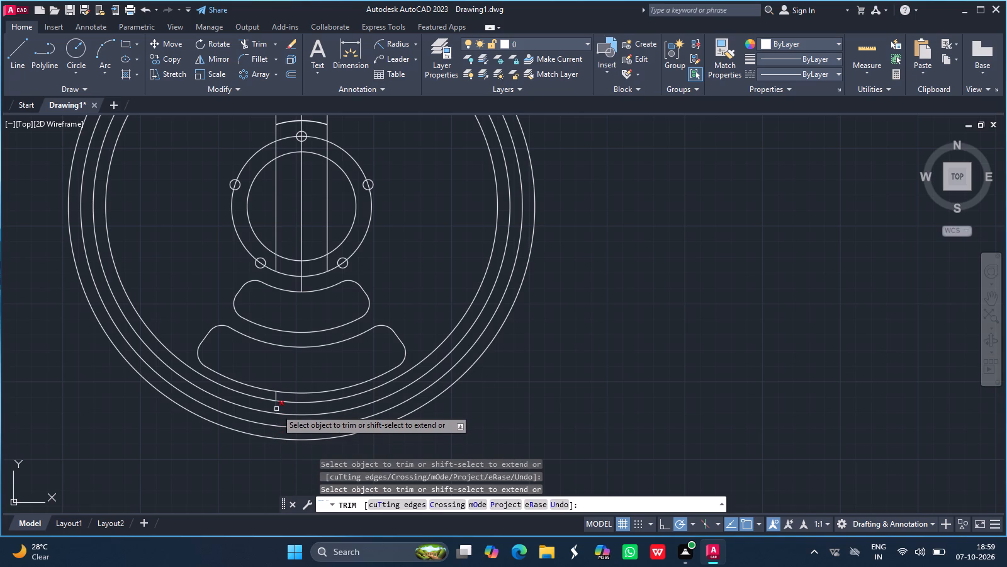
pyautogui.moveTo(276, 409); pyautogui.dragTo(276, 408)
pyautogui.moveTo(276, 408); pyautogui.dragTo(276, 394)
pyautogui.click(276, 394)
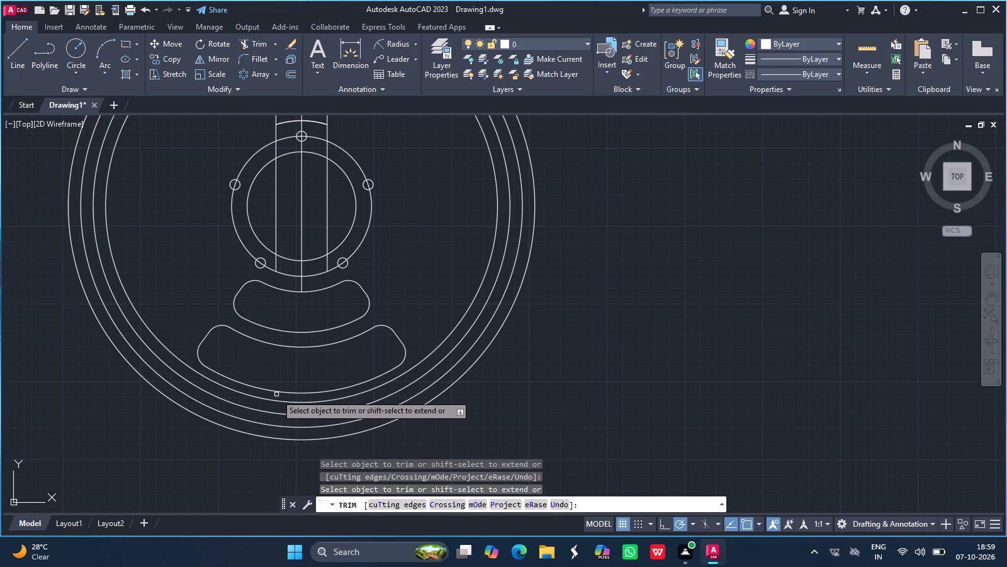
pyautogui.press('Return')
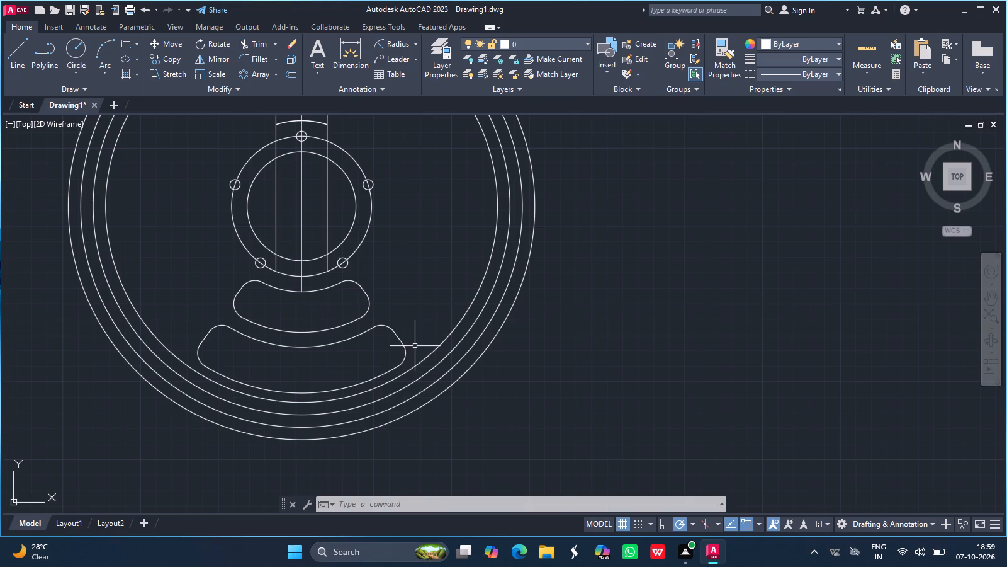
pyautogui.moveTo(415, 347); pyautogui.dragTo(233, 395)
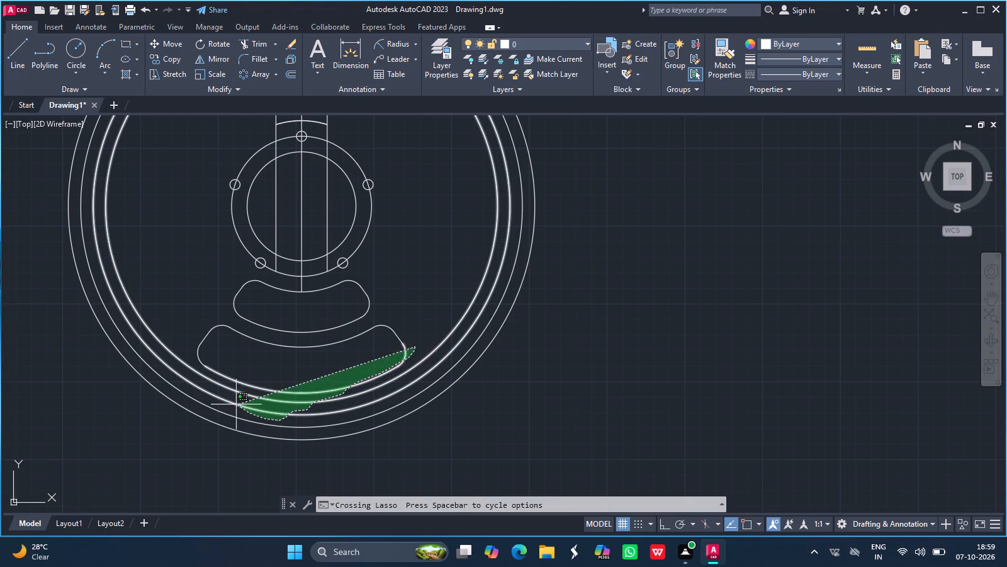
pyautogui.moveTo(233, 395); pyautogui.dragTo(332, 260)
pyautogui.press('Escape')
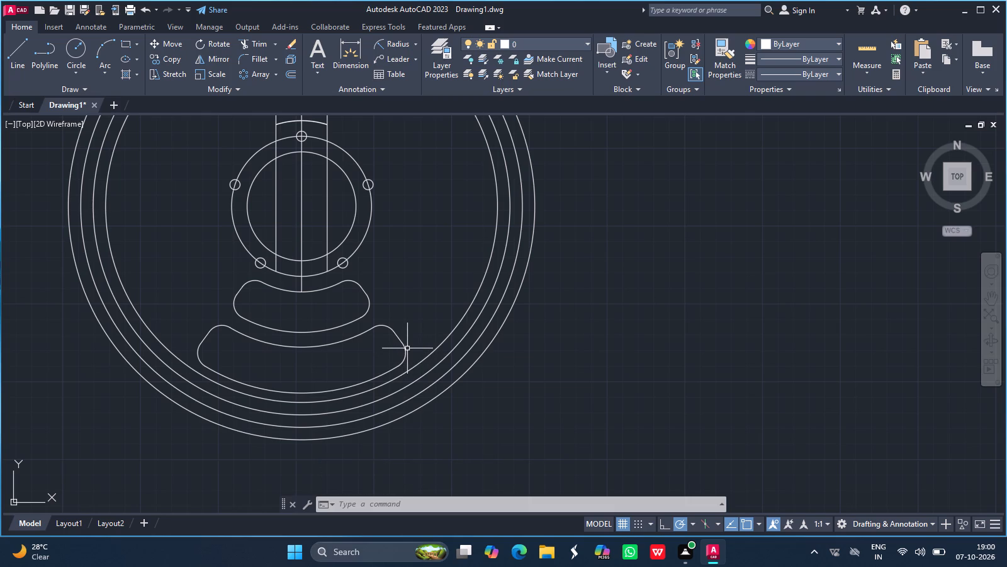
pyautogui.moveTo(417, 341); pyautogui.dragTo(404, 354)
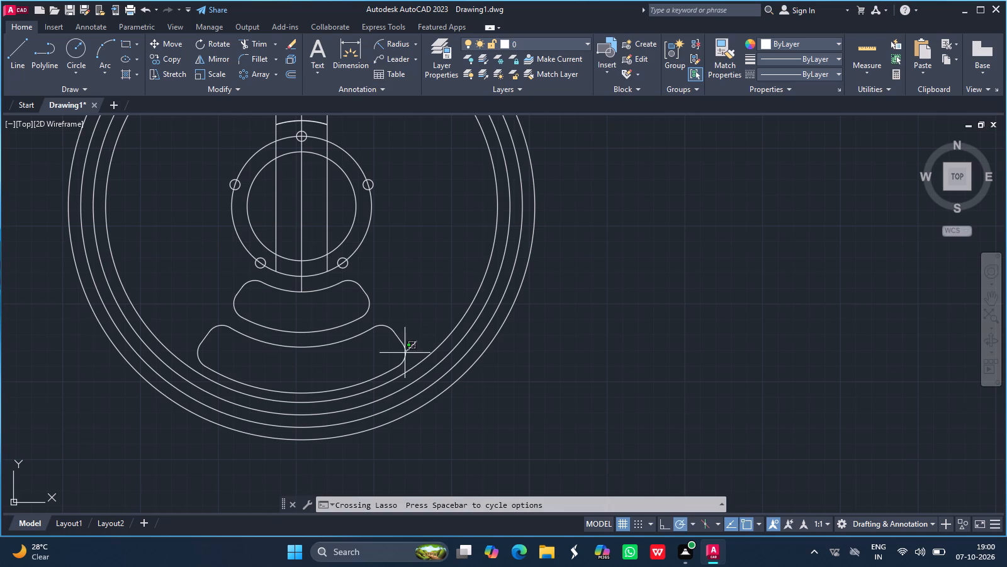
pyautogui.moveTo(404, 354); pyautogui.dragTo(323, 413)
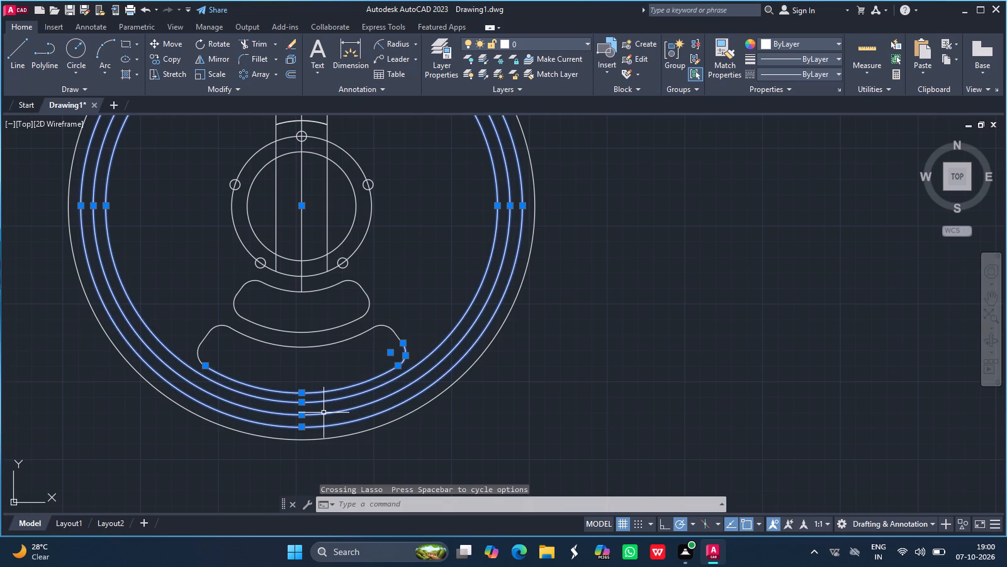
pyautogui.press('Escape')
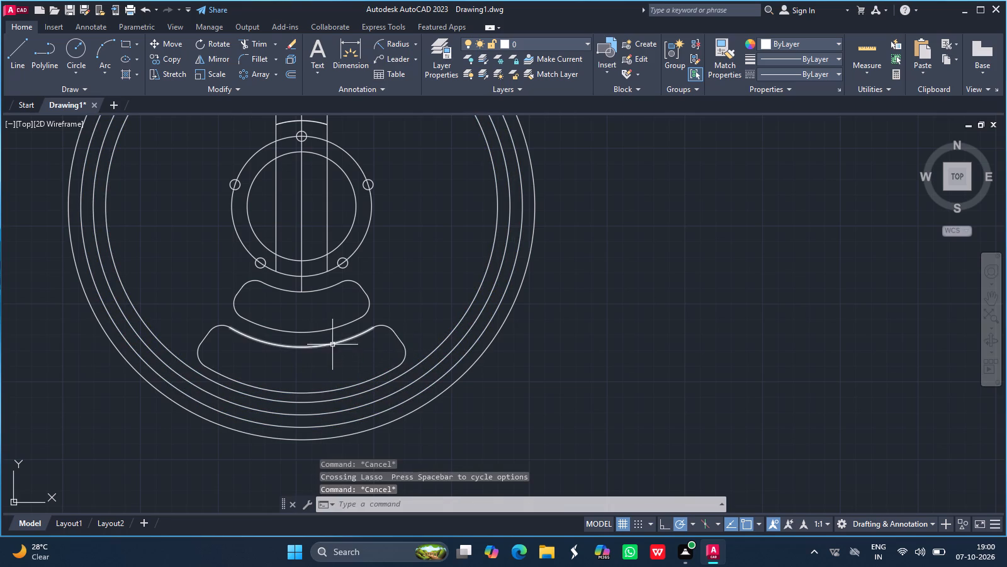
# Select the outer window's hub-side arc.
pyautogui.click(339, 340)
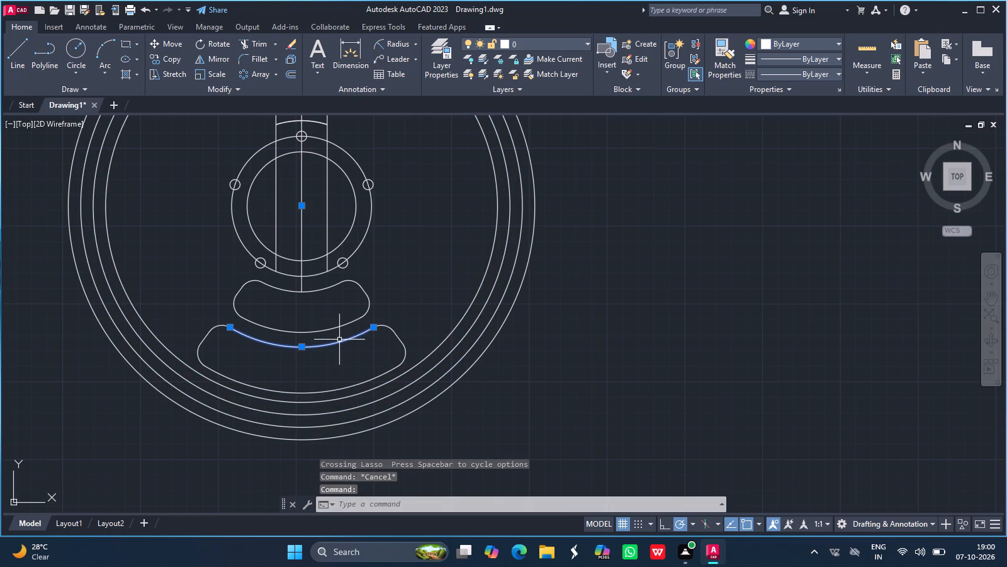
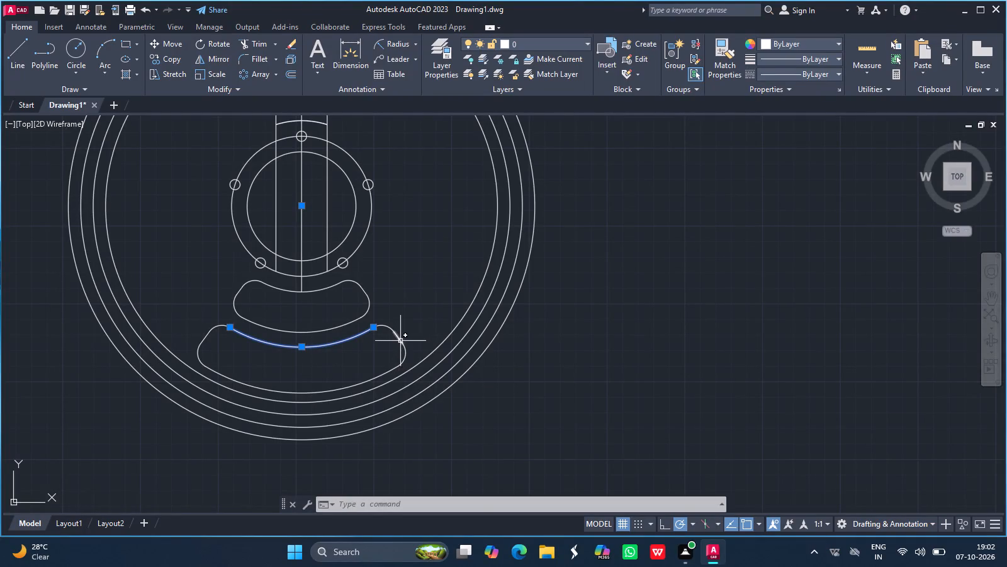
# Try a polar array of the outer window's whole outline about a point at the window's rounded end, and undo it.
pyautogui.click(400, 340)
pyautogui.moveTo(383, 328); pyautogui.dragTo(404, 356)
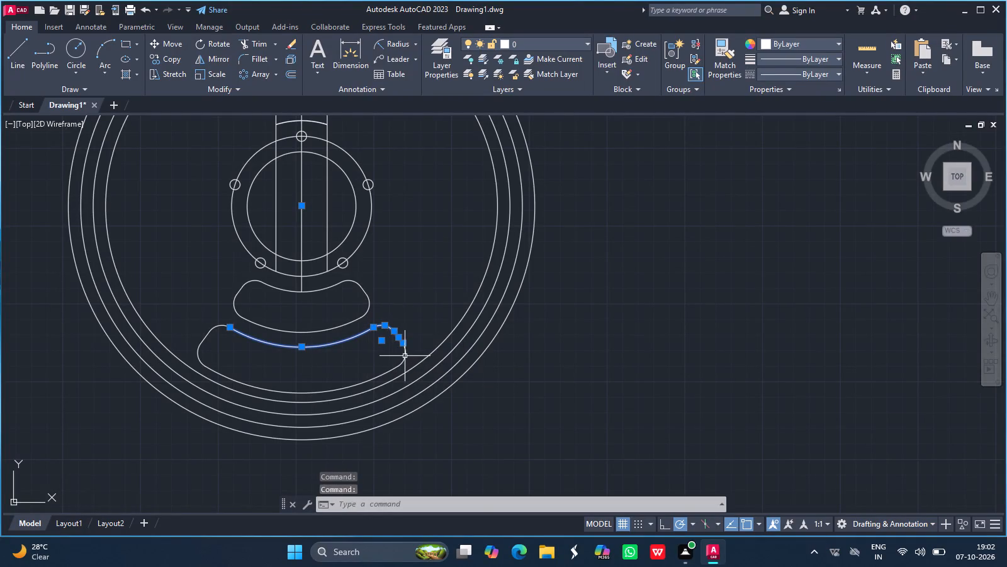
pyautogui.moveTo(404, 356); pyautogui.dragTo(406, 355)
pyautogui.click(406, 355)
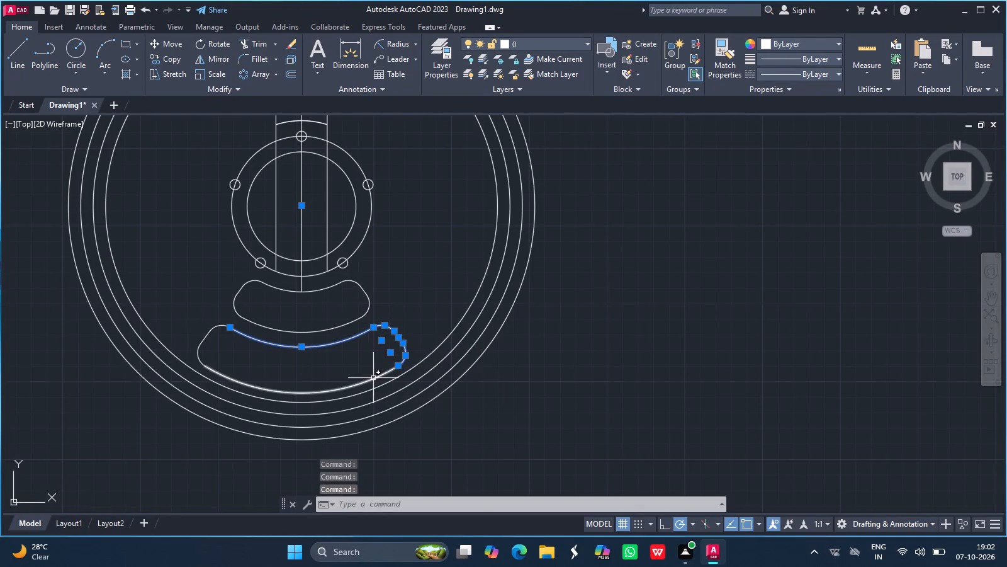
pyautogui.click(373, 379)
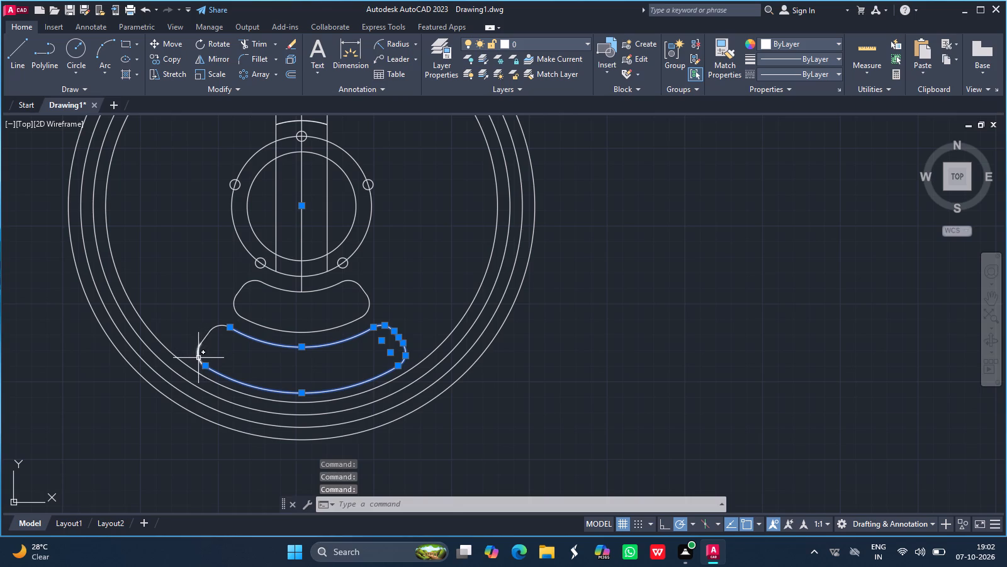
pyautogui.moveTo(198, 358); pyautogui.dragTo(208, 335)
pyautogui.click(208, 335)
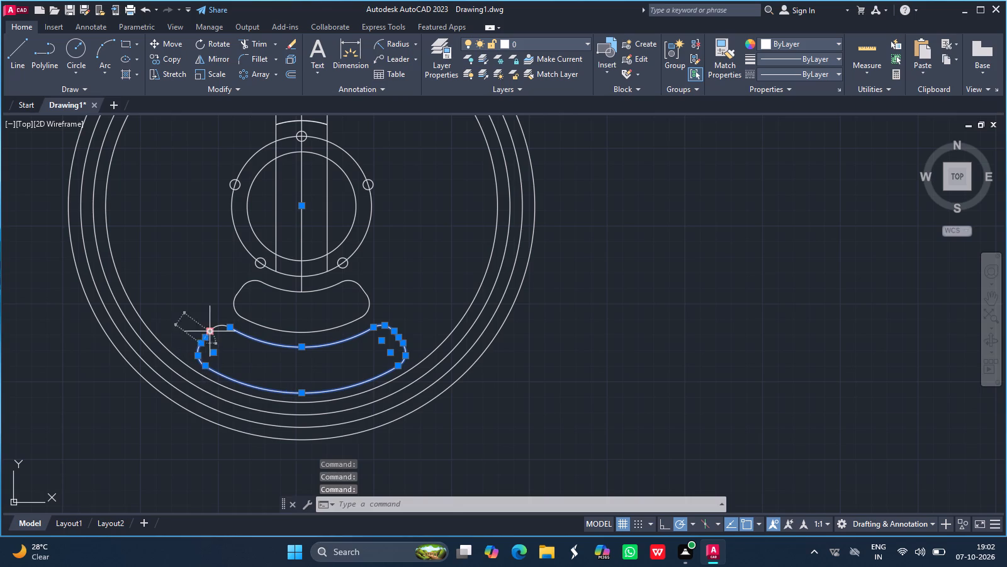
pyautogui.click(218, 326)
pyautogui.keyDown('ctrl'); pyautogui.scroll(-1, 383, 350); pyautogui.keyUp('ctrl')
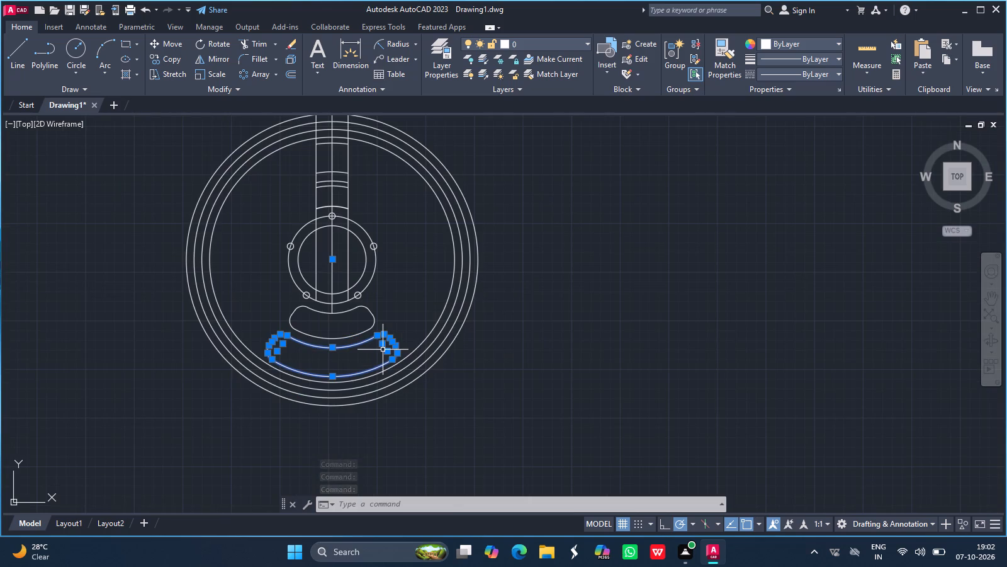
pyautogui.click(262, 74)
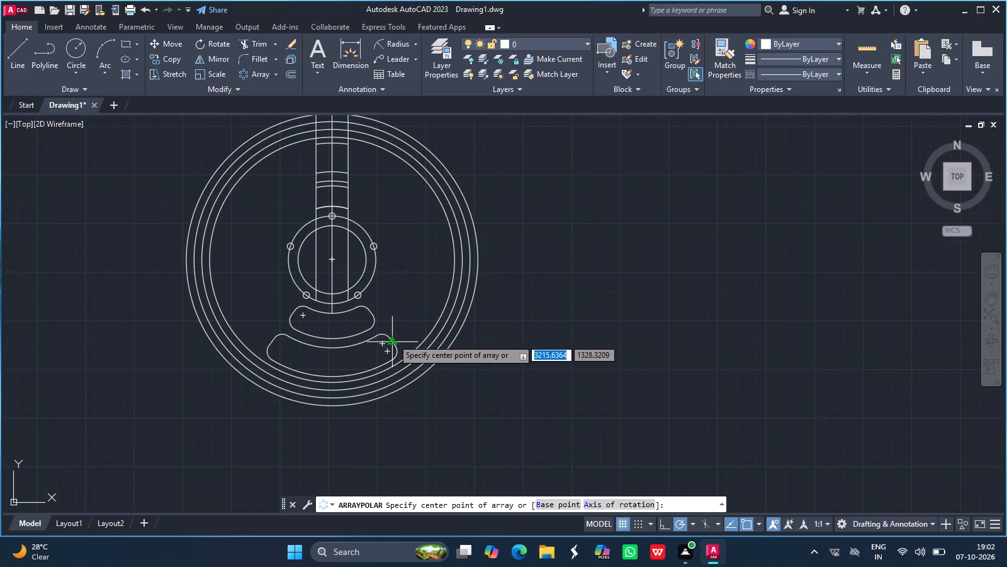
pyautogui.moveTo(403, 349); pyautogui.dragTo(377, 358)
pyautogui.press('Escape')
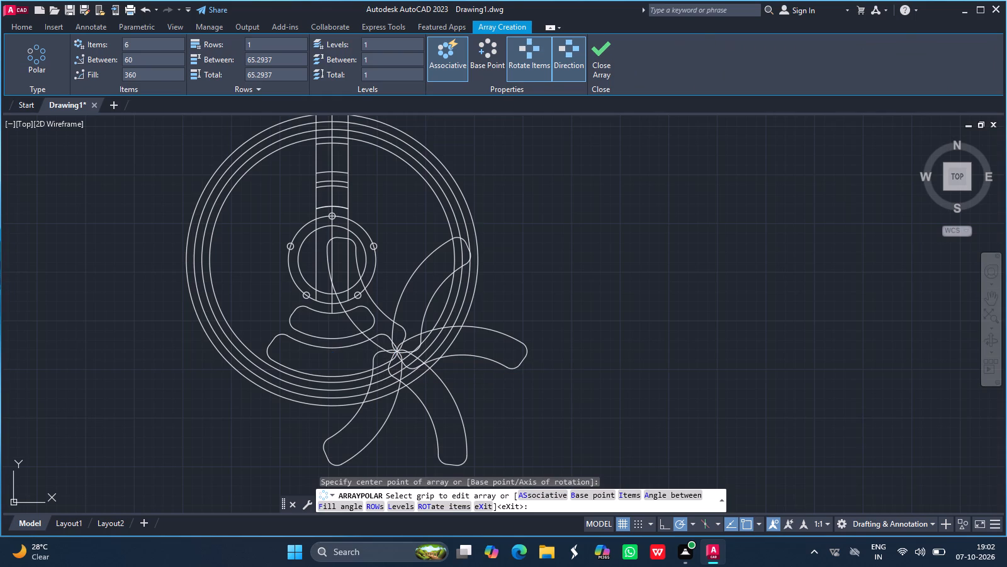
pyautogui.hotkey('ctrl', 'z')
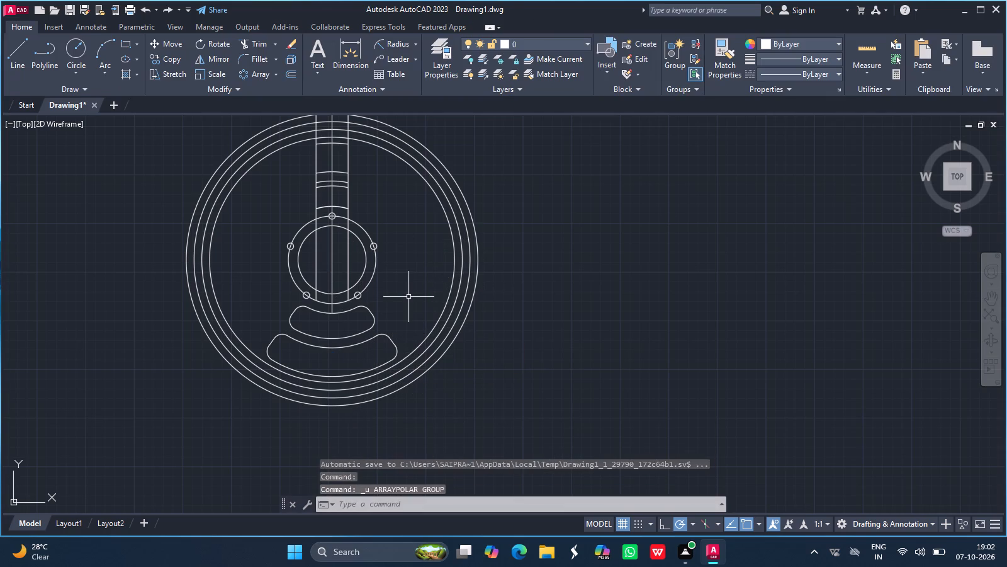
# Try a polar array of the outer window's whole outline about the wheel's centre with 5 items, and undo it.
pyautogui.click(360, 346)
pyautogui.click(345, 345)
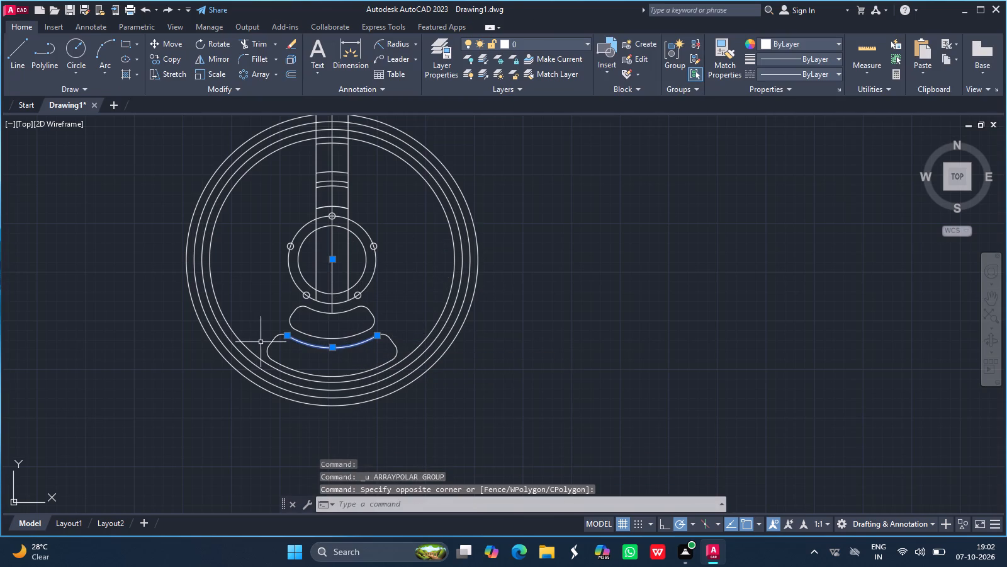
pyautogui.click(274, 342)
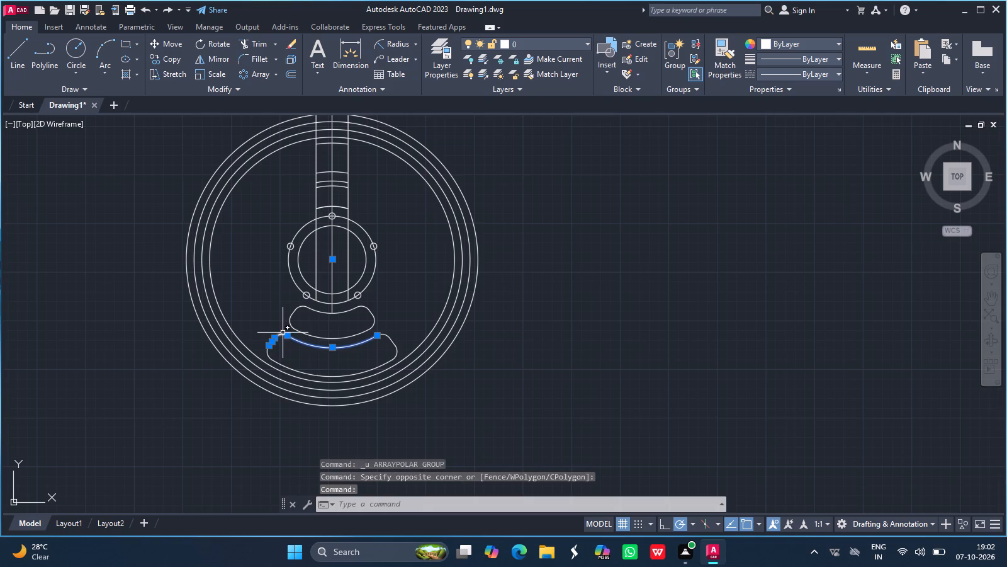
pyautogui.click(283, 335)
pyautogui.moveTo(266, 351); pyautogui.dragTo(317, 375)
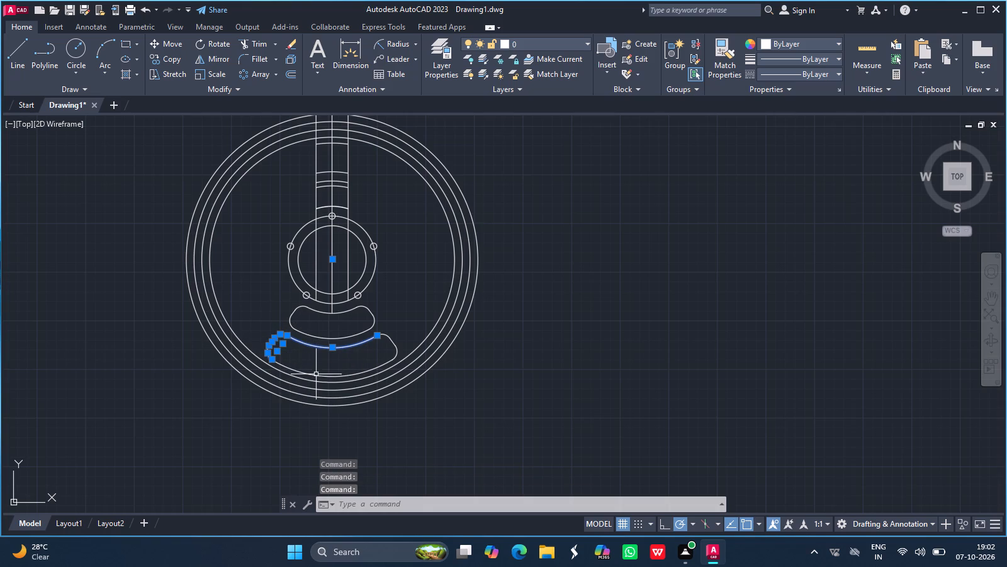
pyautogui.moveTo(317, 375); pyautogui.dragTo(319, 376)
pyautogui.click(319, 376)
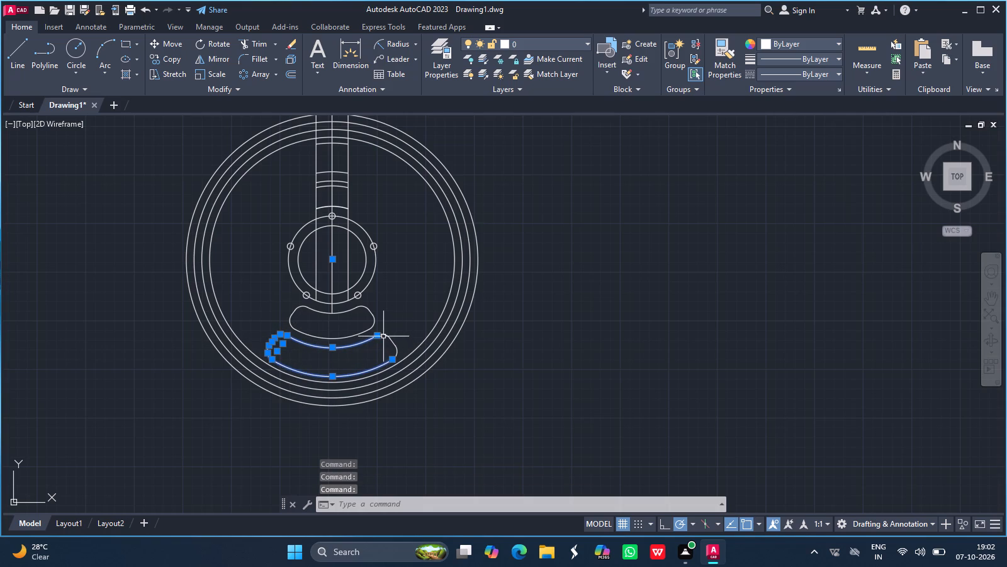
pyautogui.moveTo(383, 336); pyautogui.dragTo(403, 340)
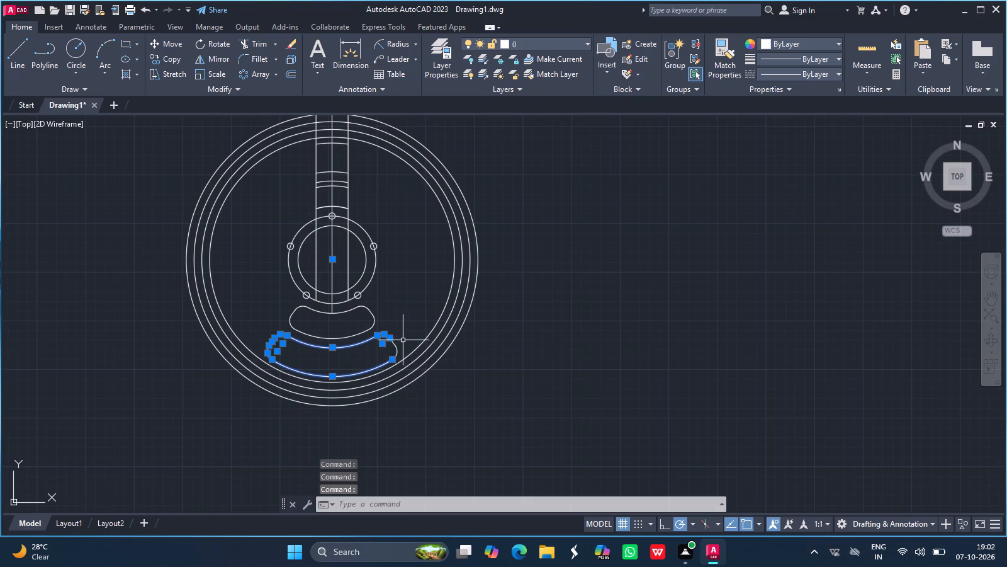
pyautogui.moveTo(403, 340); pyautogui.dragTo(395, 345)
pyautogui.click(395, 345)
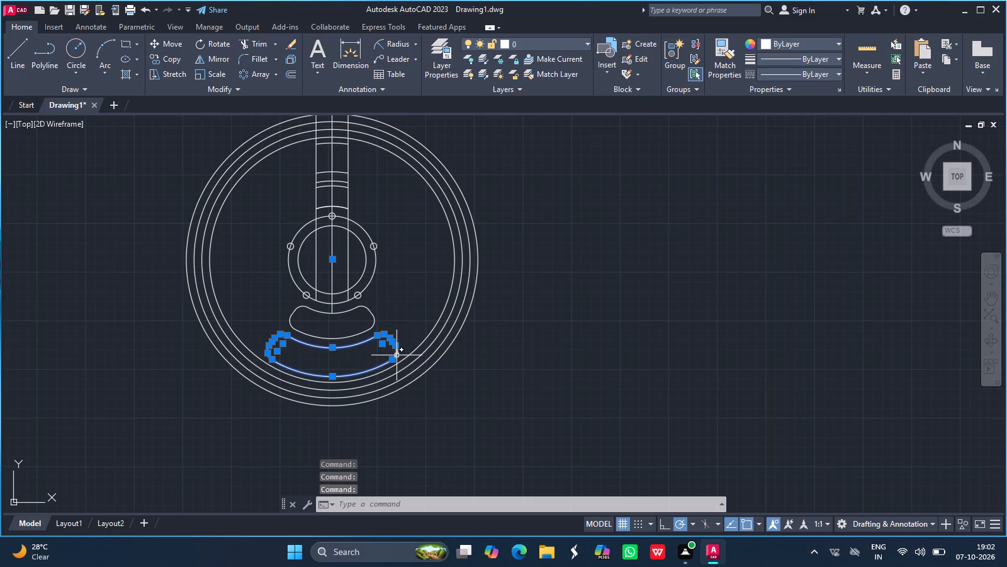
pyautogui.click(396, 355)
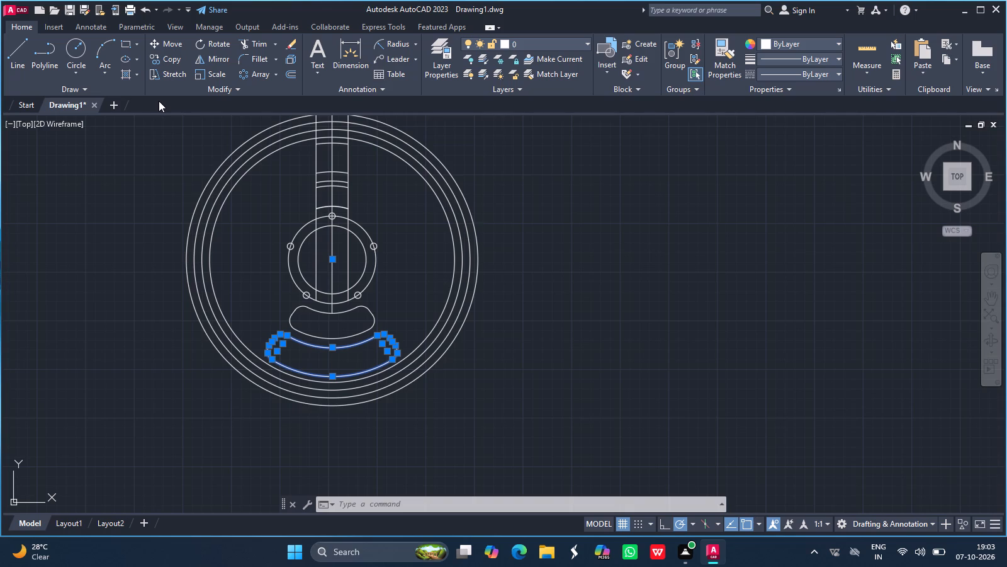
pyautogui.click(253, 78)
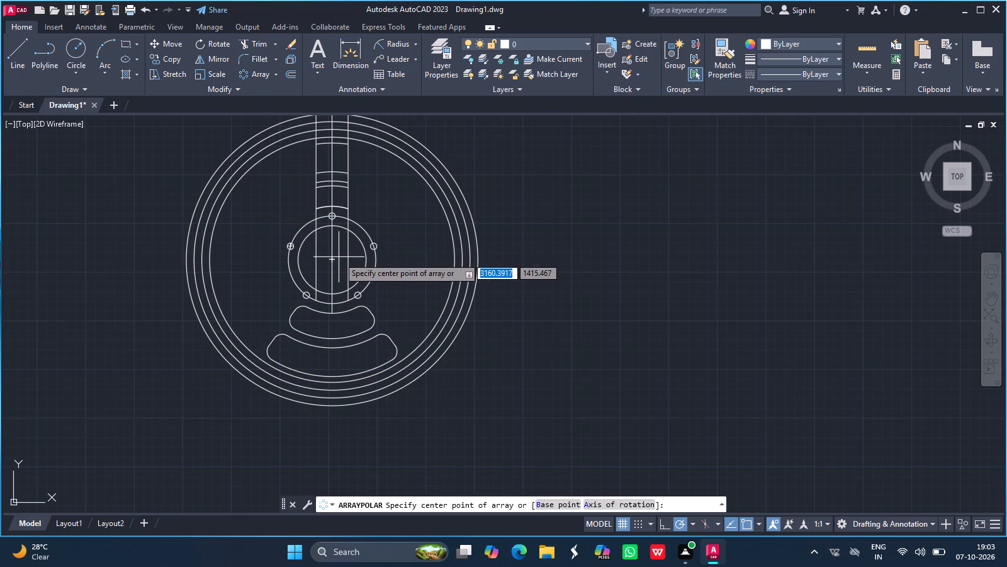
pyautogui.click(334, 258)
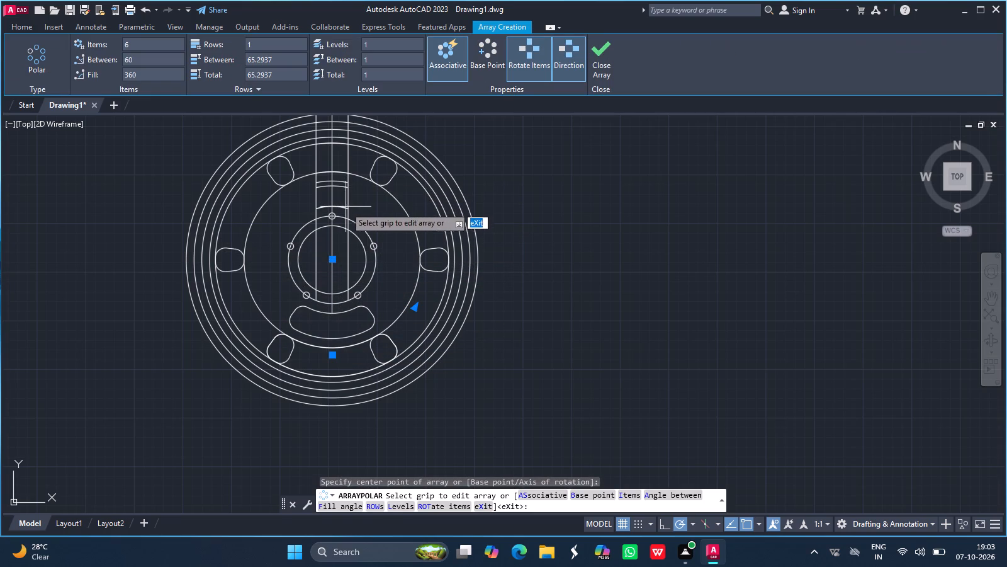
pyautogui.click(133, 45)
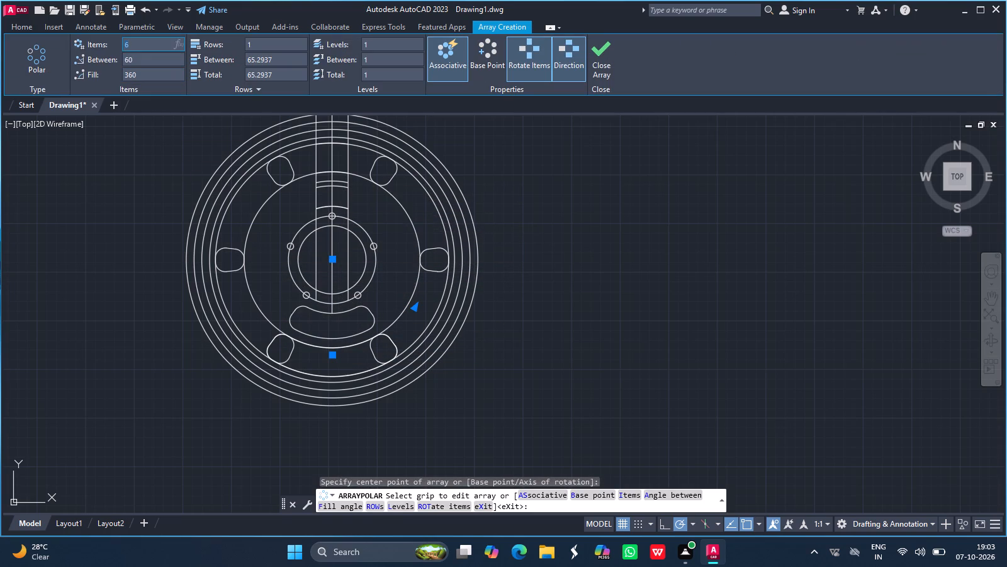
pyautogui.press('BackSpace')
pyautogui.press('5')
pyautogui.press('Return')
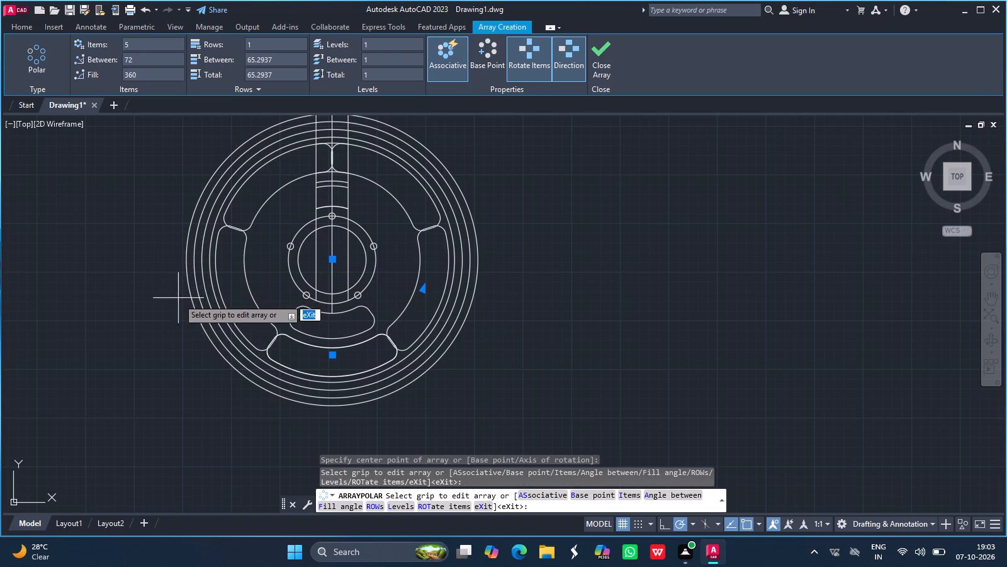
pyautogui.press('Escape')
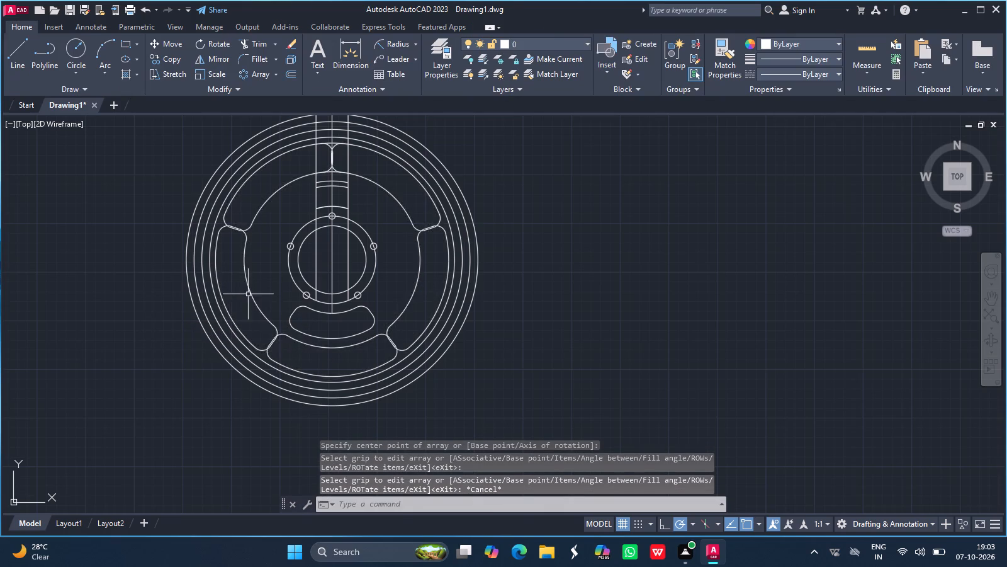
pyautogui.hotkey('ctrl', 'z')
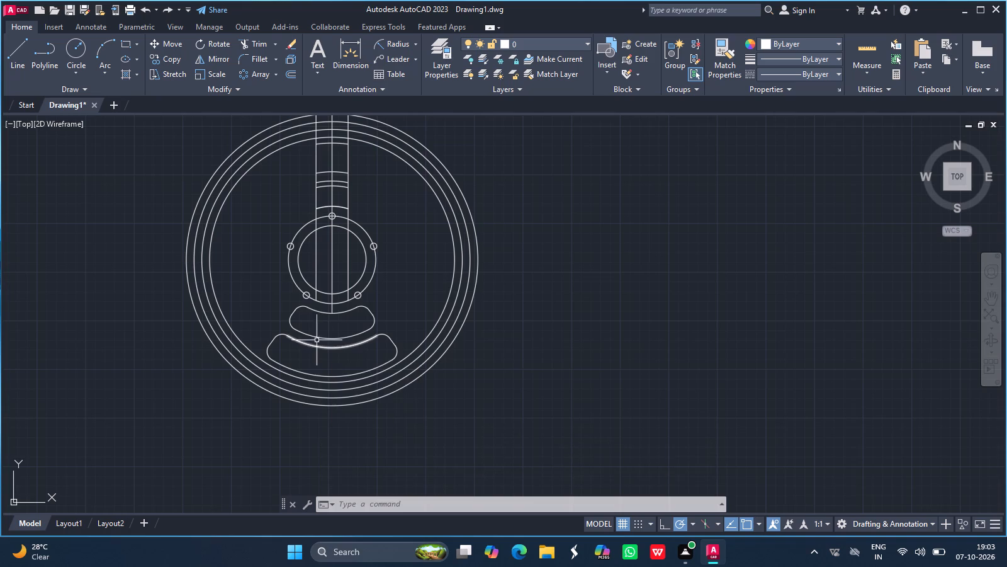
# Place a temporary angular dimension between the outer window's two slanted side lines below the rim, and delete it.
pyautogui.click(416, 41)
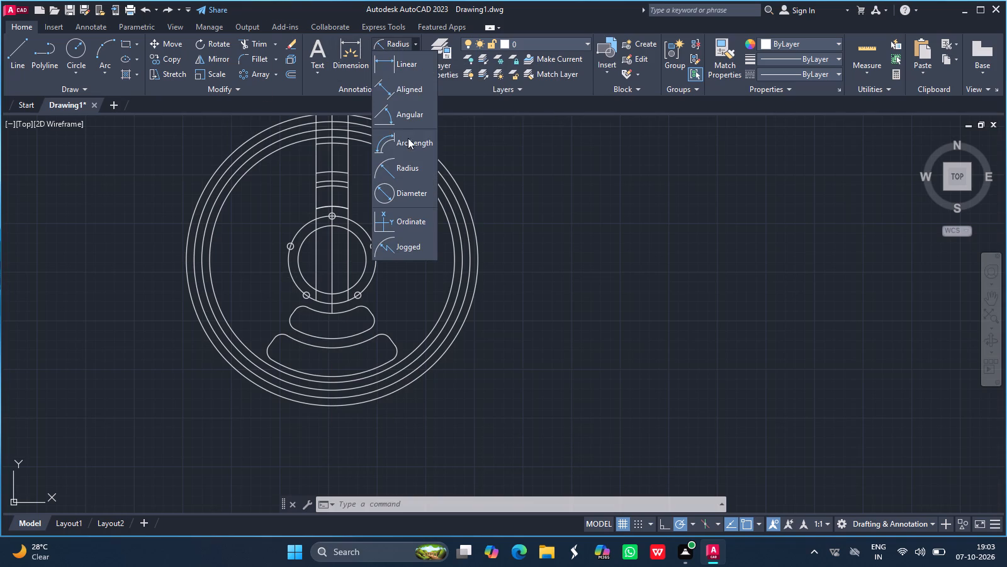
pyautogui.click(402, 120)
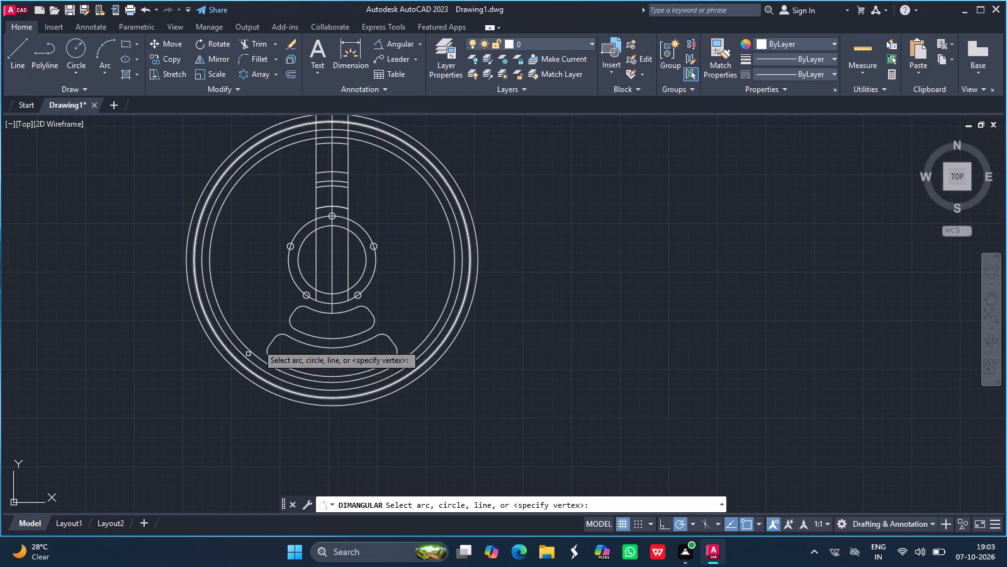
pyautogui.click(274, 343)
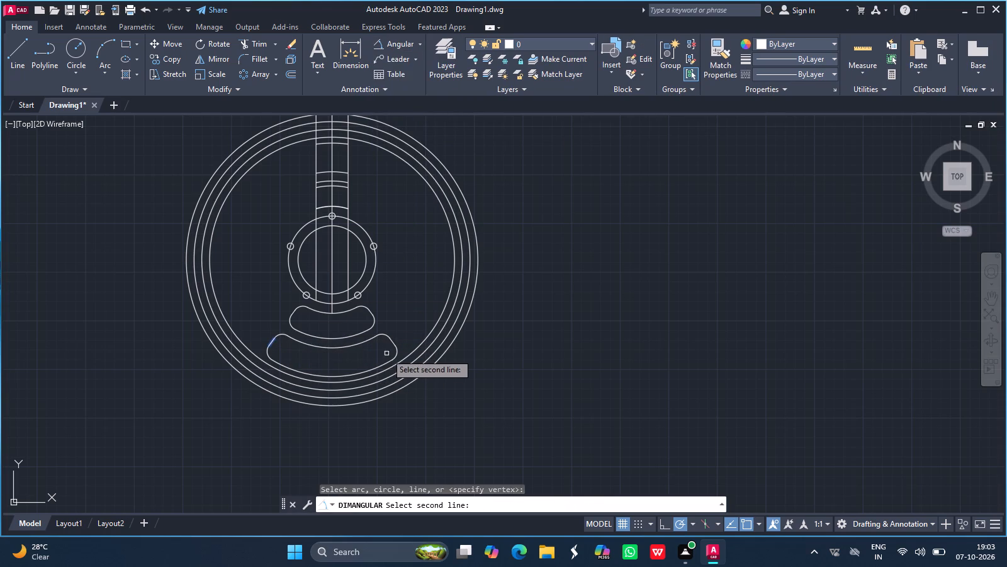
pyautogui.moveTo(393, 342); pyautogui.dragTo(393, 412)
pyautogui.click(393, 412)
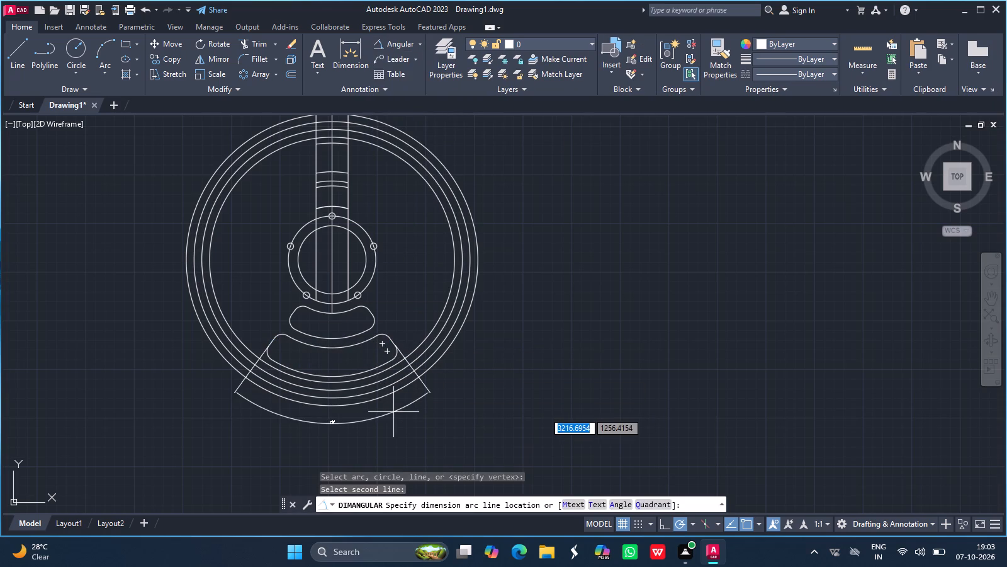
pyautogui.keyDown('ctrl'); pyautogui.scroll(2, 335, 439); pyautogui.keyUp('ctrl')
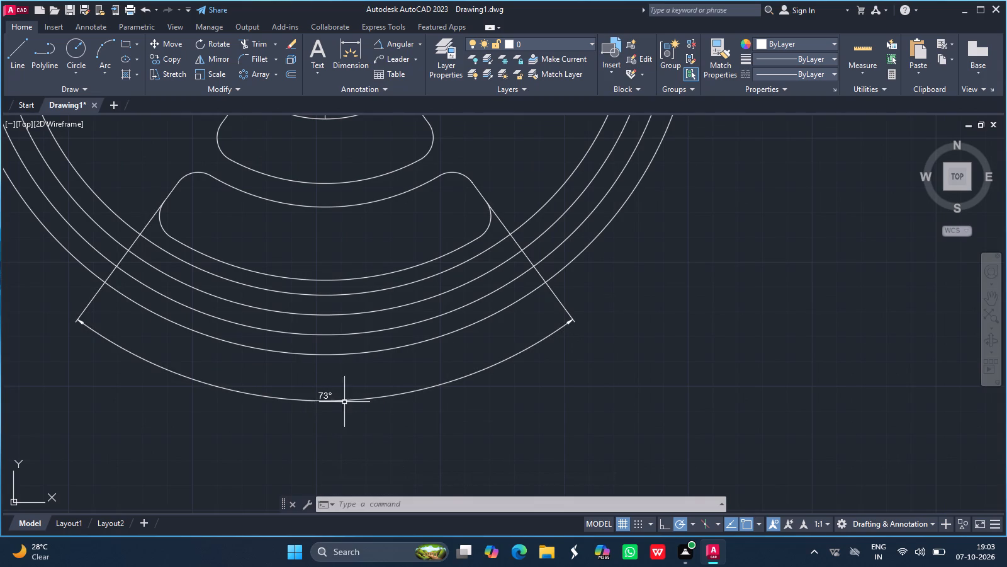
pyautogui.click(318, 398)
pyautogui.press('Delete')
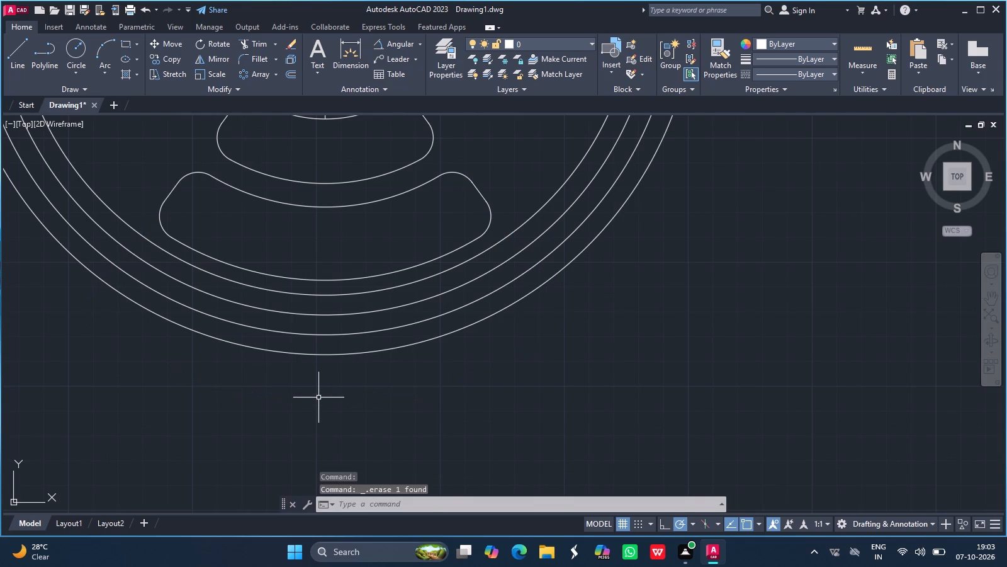
# Draw a line from the wheel's centre past the rim beside the outer window's right side, about 178 long at 54° below horizontal.
pyautogui.keyDown('ctrl'); pyautogui.scroll(-1, 349, 341); pyautogui.keyUp('ctrl')
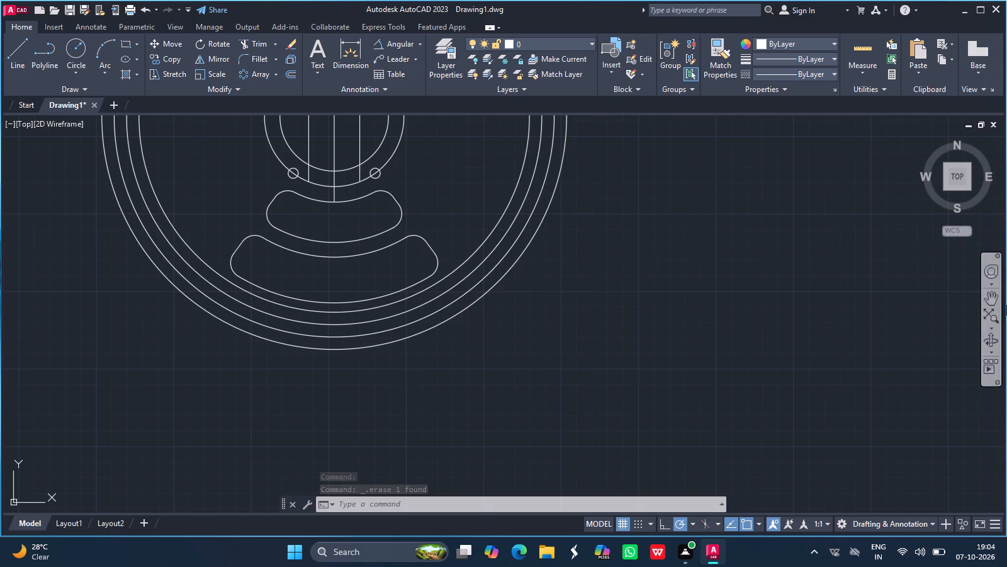
pyautogui.click(991, 300)
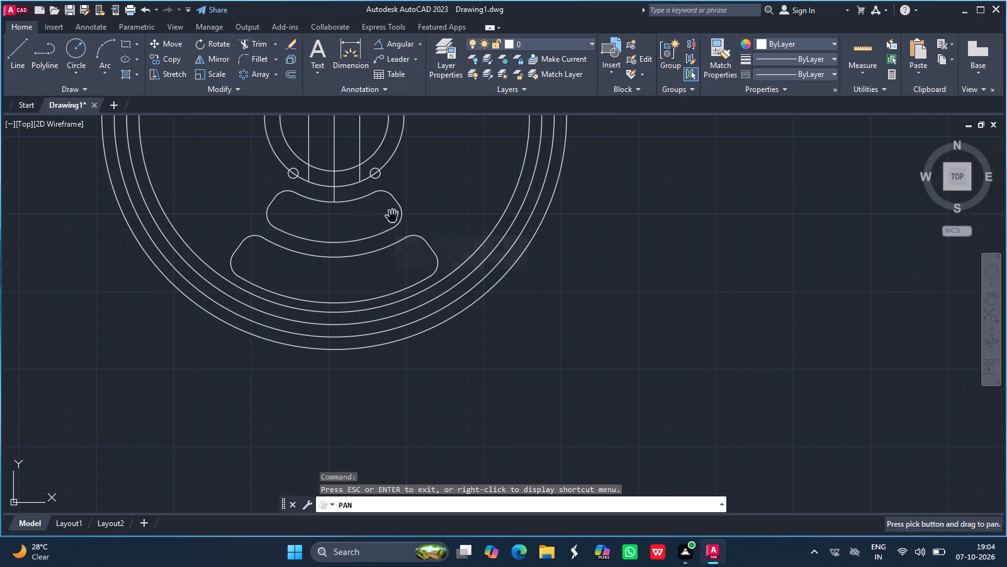
pyautogui.moveTo(373, 215); pyautogui.dragTo(369, 253)
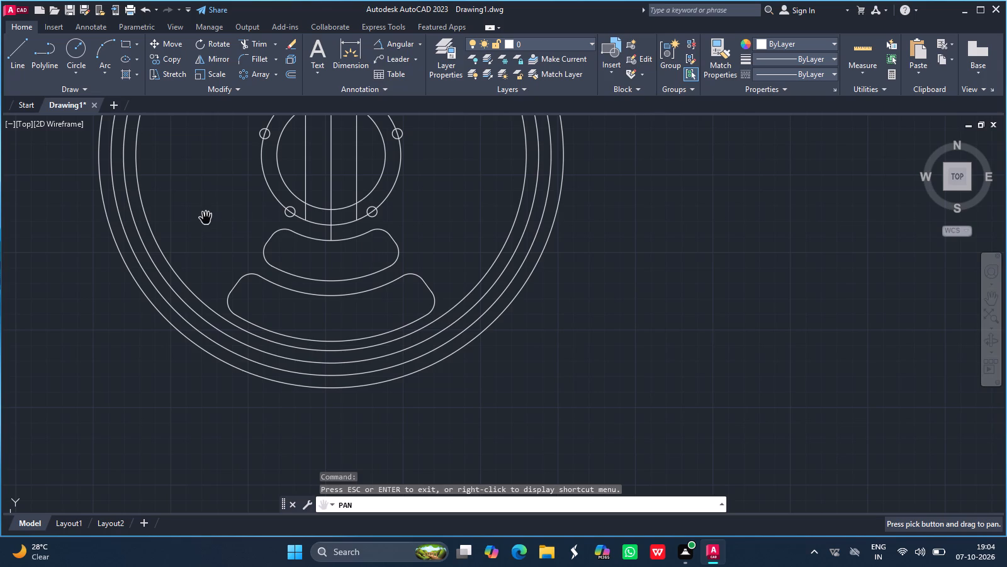
pyautogui.press('Escape')
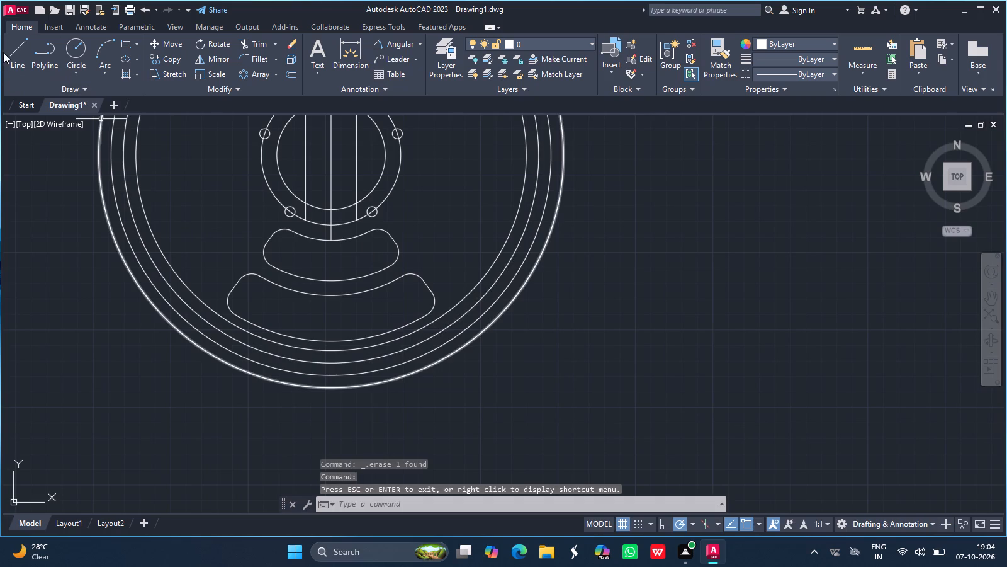
pyautogui.click(17, 57)
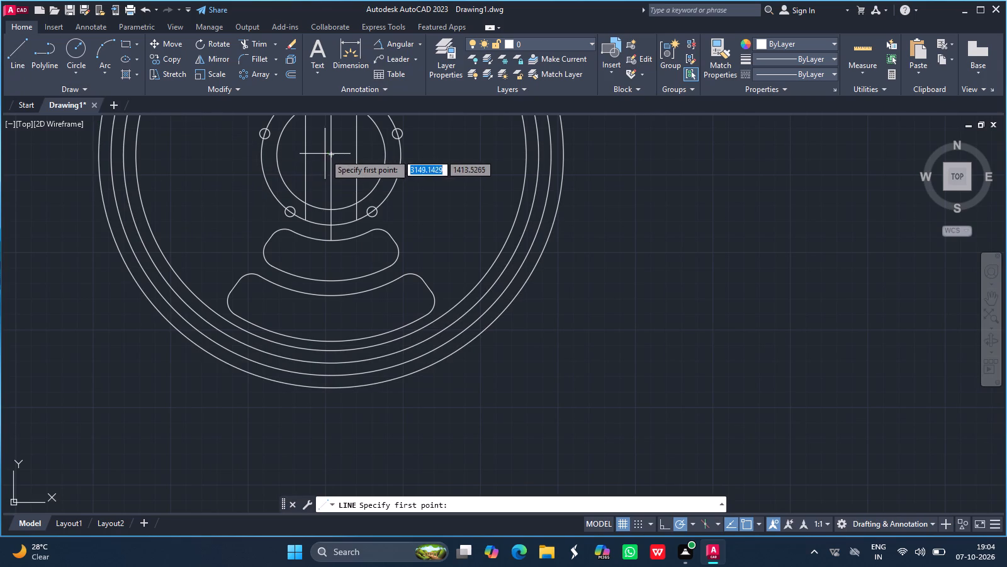
pyautogui.click(334, 156)
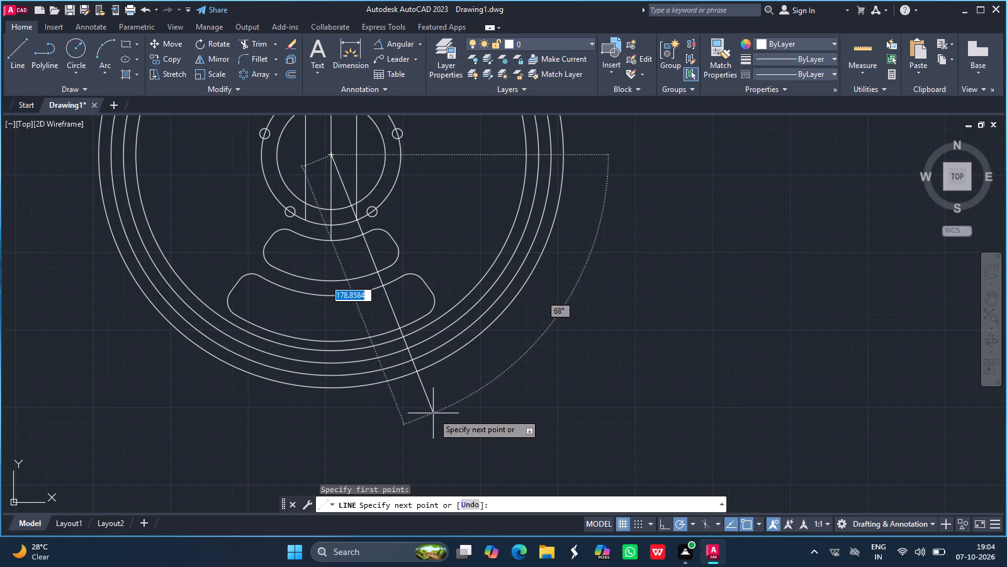
pyautogui.click(492, 379)
pyautogui.press('Return')
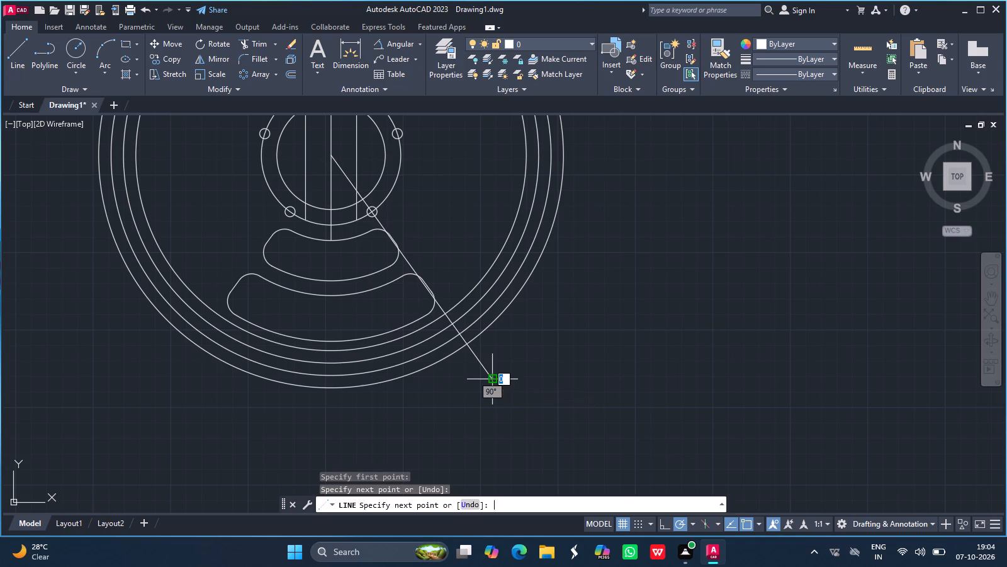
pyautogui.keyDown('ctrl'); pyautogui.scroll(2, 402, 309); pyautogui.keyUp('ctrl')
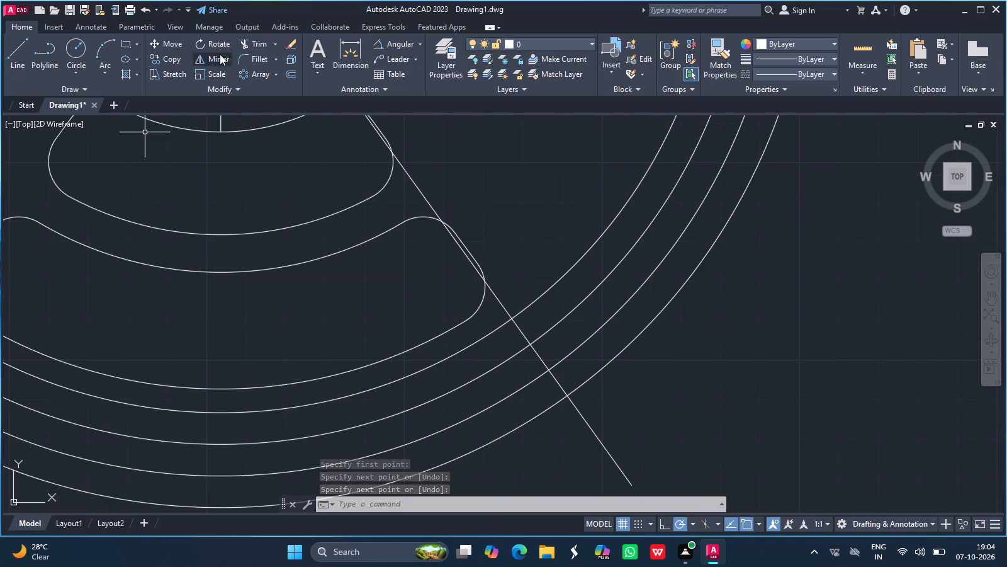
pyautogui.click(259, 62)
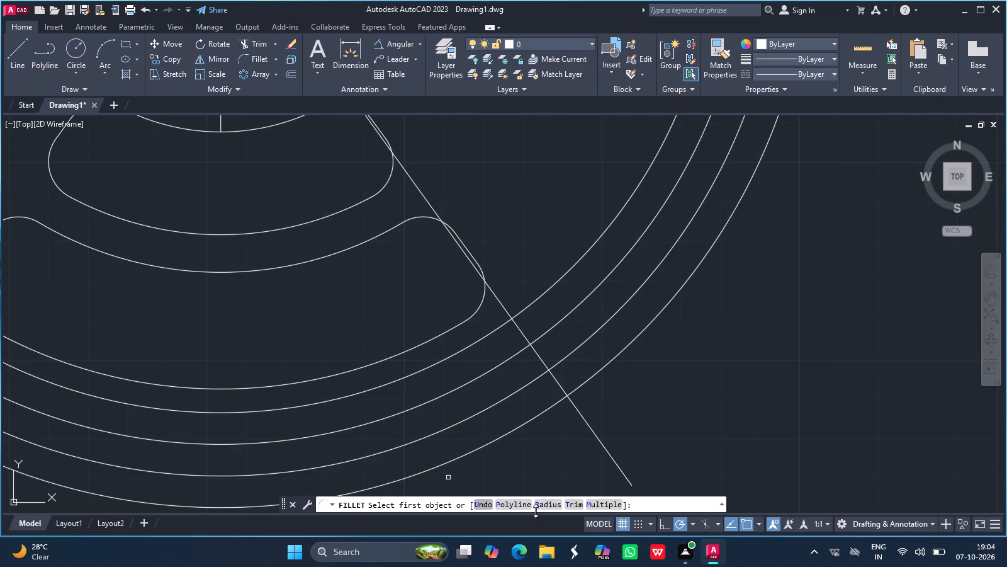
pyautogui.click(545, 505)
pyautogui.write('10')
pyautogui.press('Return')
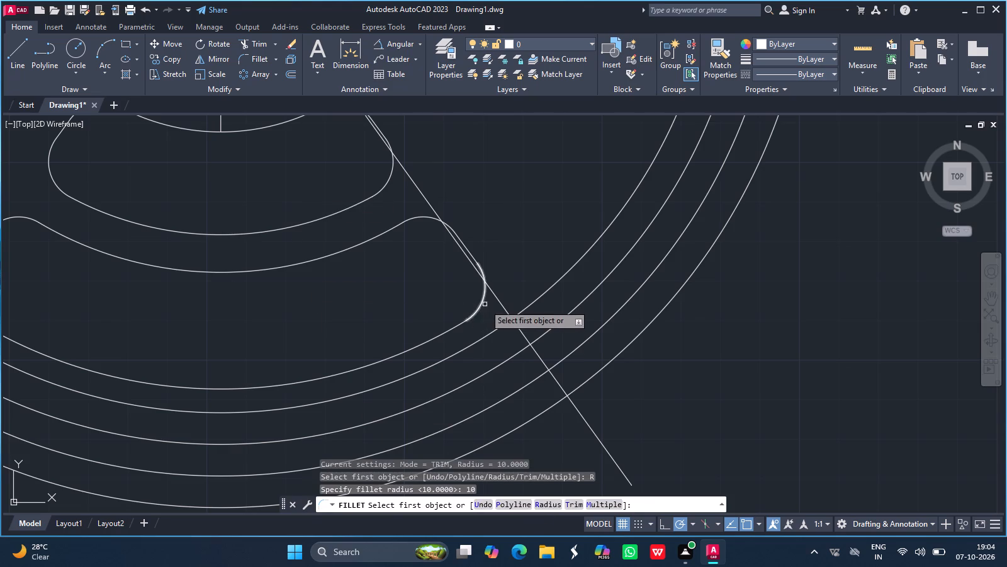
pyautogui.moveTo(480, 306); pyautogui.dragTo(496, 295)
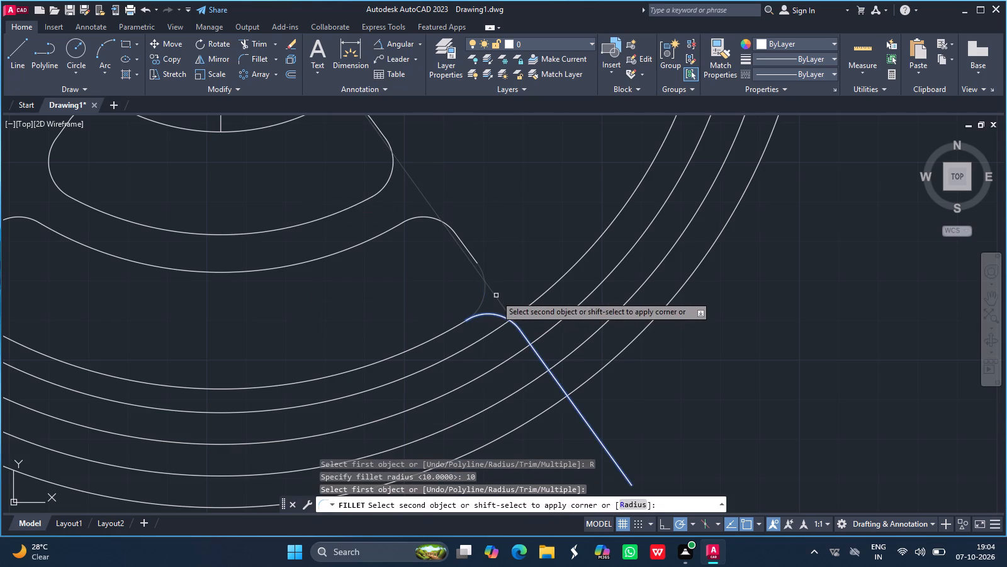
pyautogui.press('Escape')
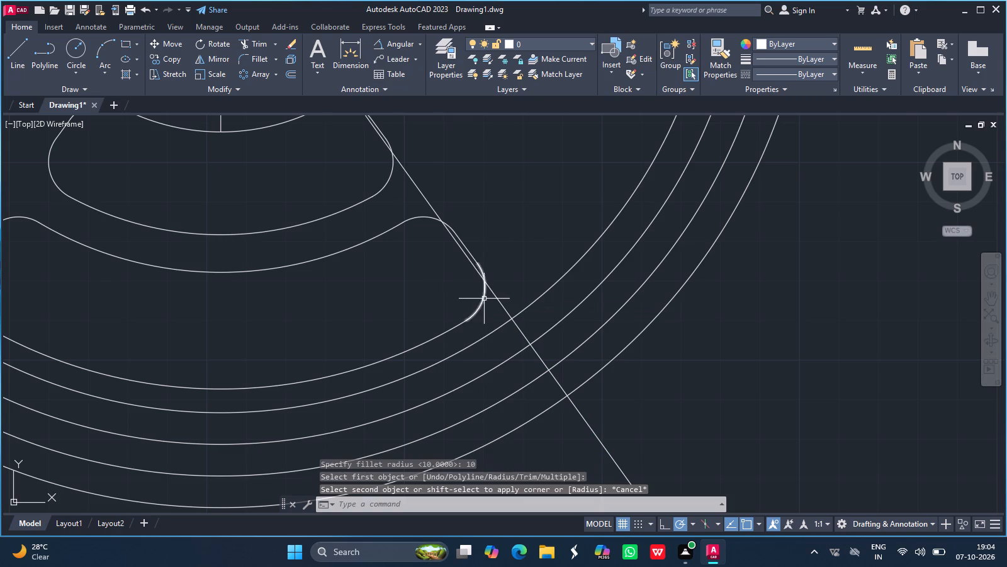
# Delete the outer window's two right corner fillet arcs and the slanted side line between them.
pyautogui.click(483, 299)
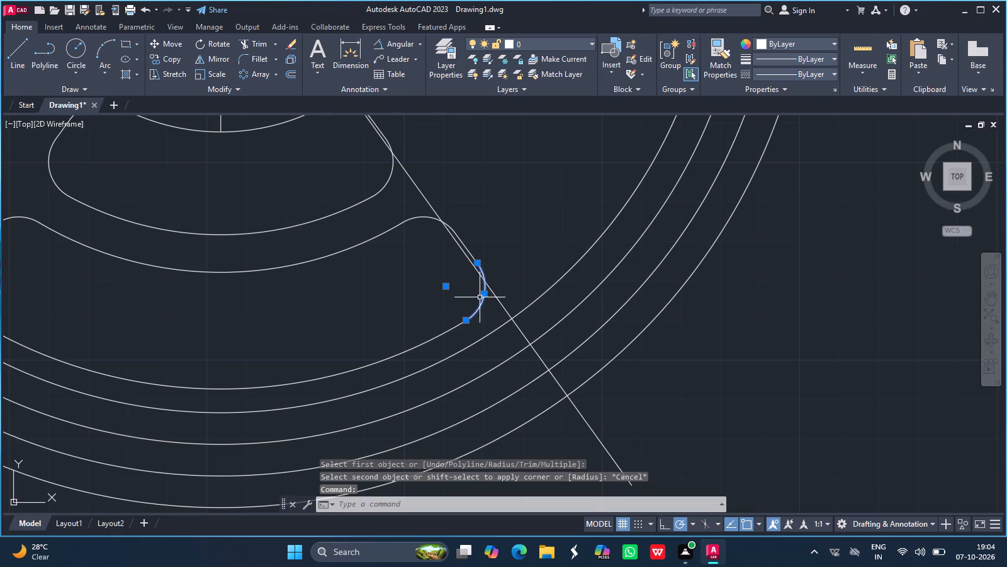
pyautogui.click(423, 219)
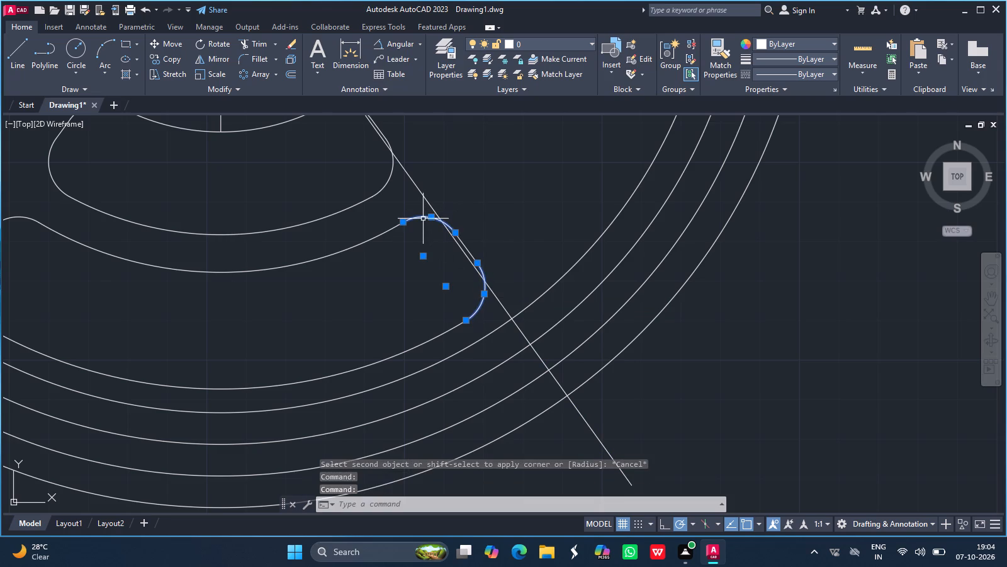
pyautogui.press('Delete')
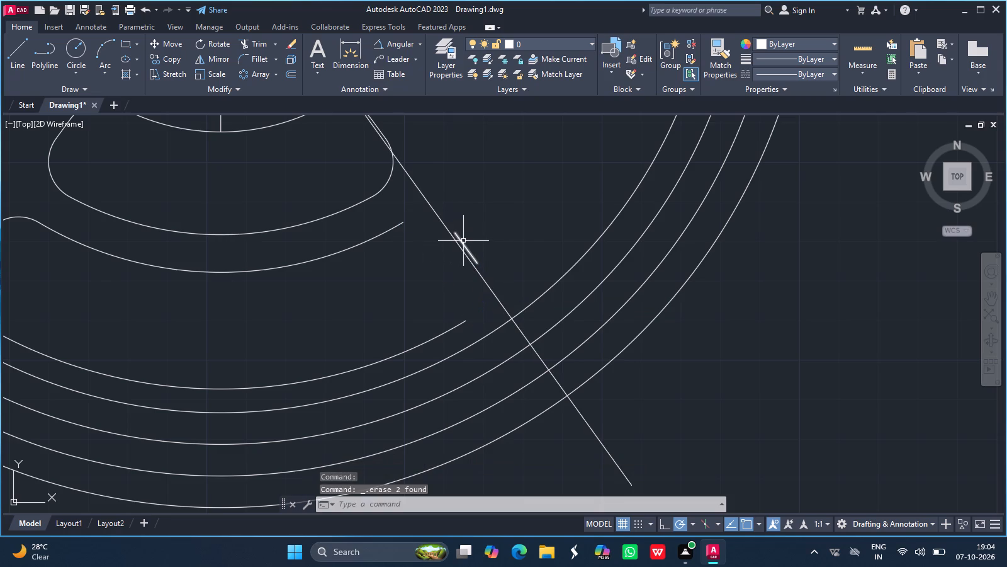
pyautogui.click(463, 241)
pyautogui.press('Delete')
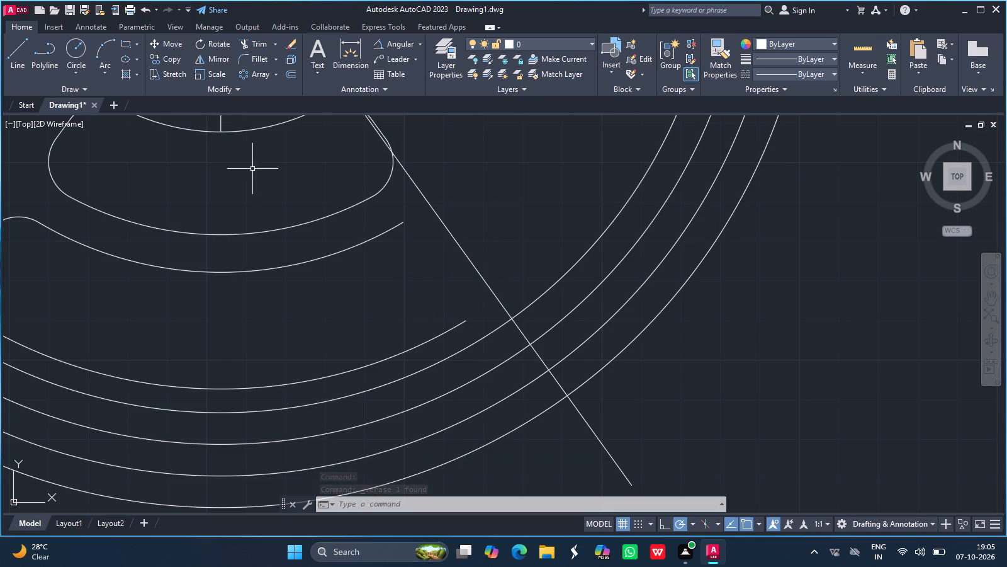
# Fillet the outer window's rim-side arc to the new radial line with radius 10.
pyautogui.click(247, 60)
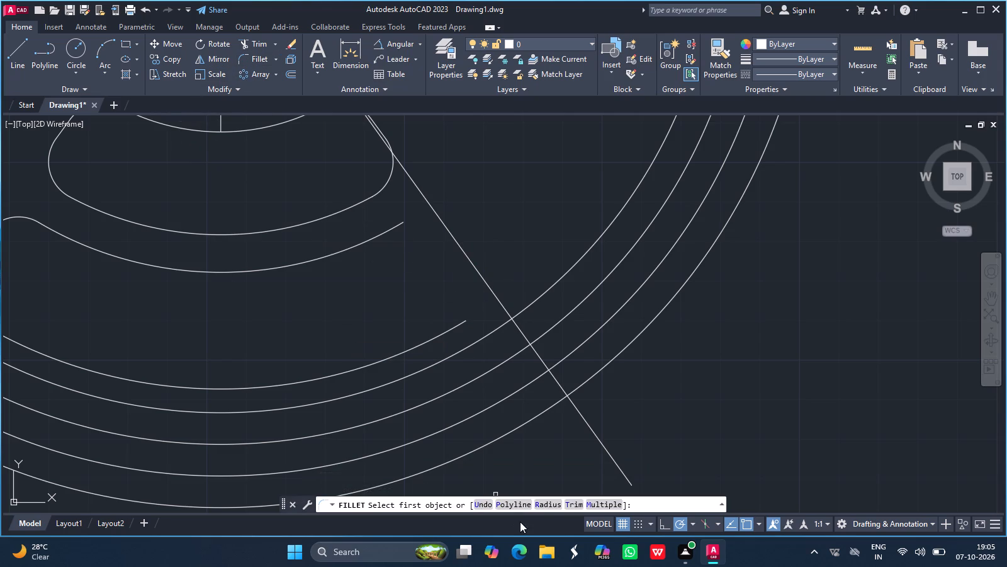
pyautogui.click(546, 506)
pyautogui.write('10')
pyautogui.press('Return')
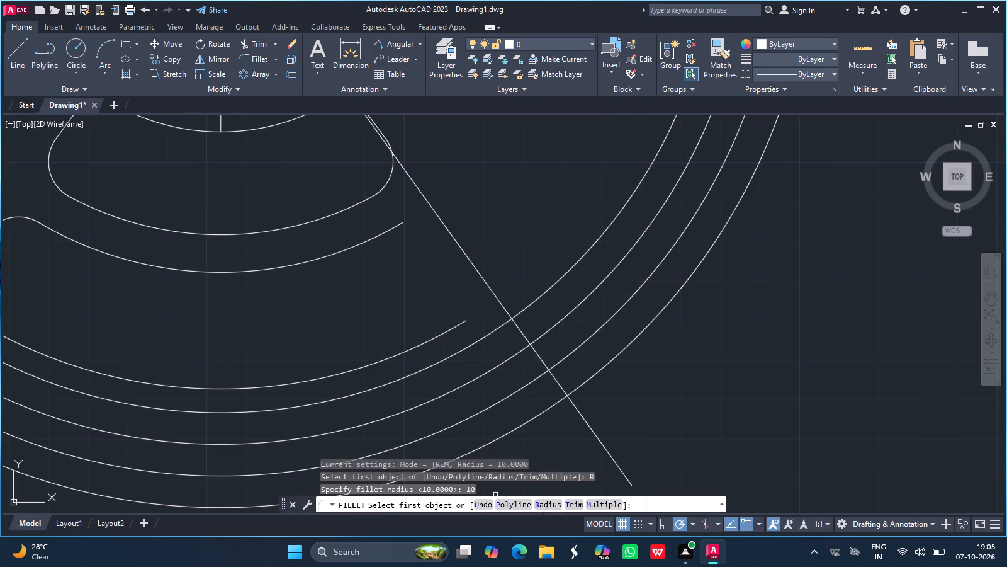
pyautogui.click(454, 326)
pyautogui.click(474, 265)
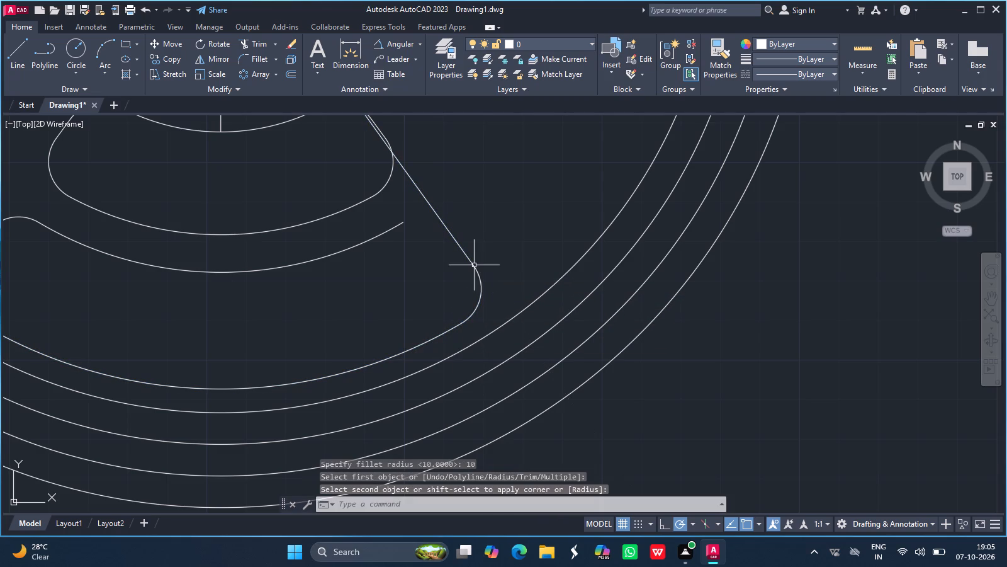
# Fillet the outer window's hub-side arc to the new radial line with radius 10.
pyautogui.click(250, 62)
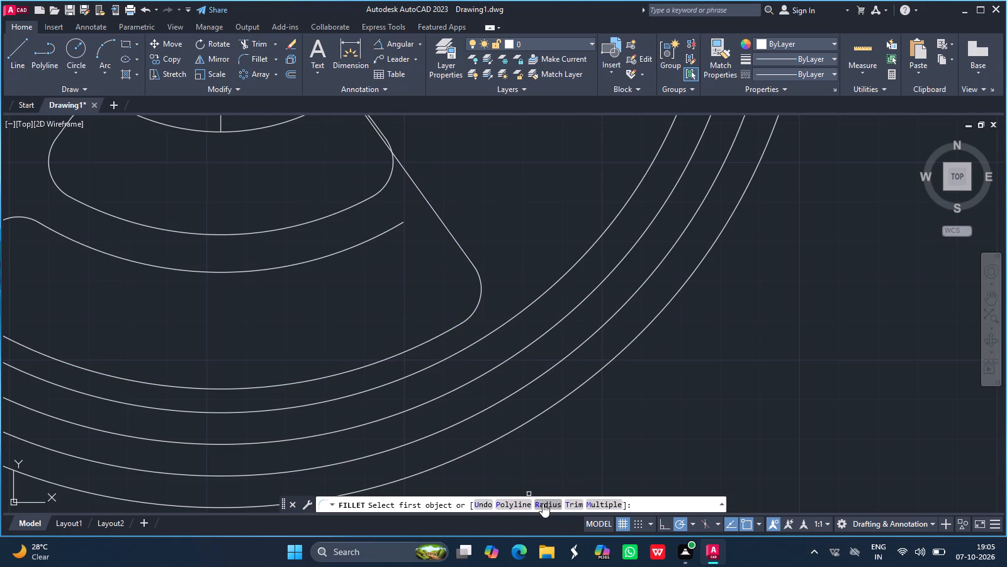
pyautogui.click(544, 505)
pyautogui.write('10')
pyautogui.press('Return')
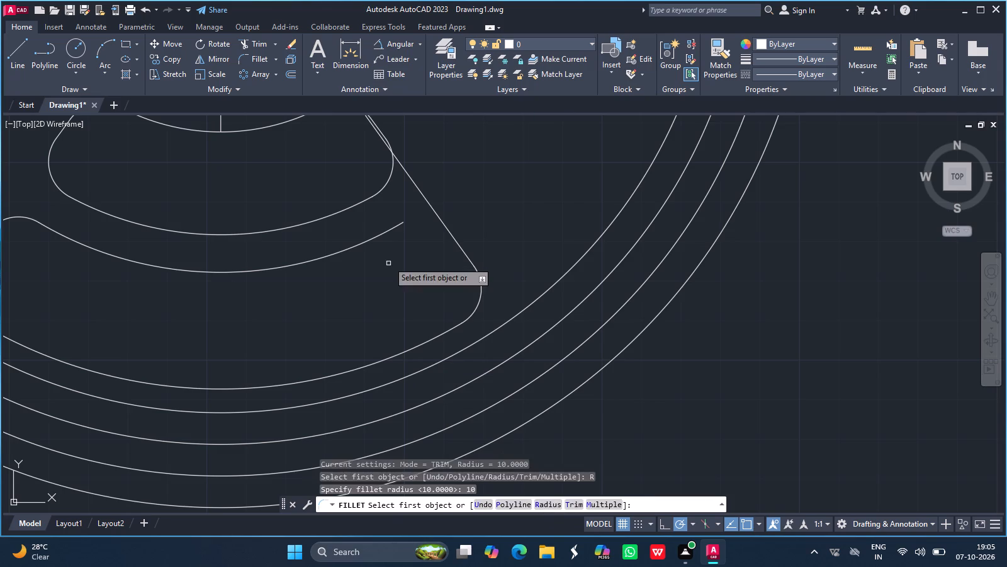
pyautogui.moveTo(380, 235); pyautogui.dragTo(450, 235)
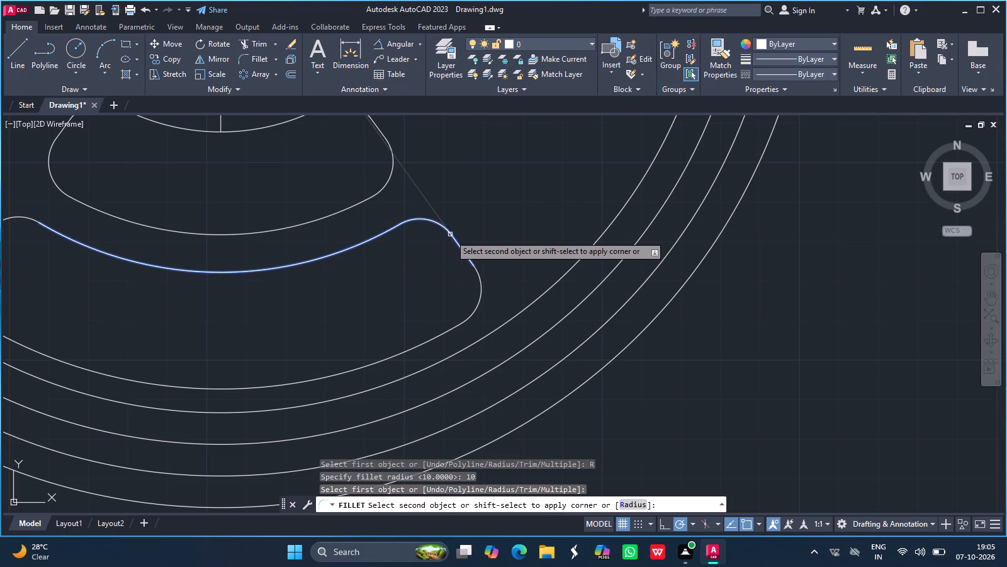
pyautogui.moveTo(450, 235); pyautogui.dragTo(451, 235)
pyautogui.click(451, 235)
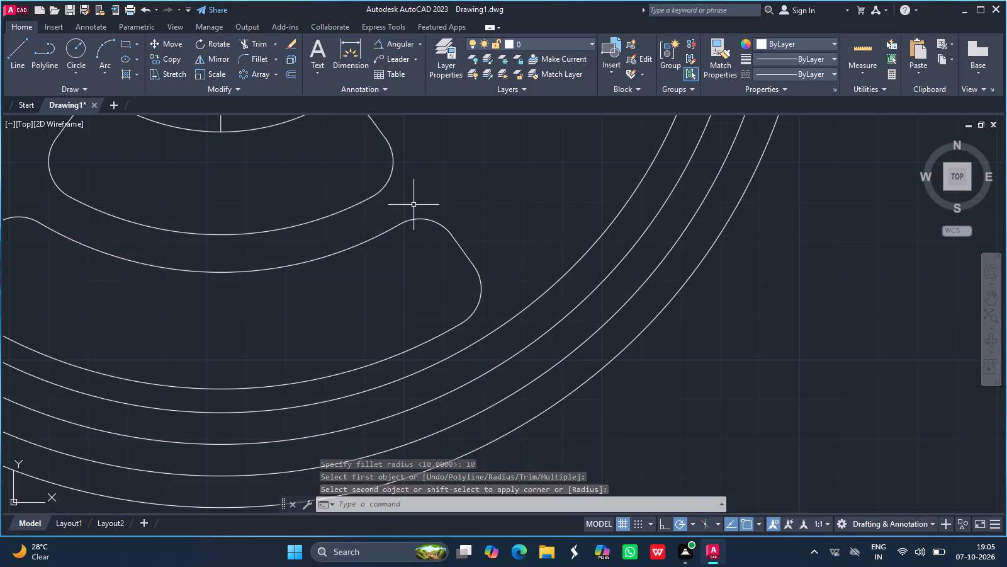
pyautogui.press('Escape')
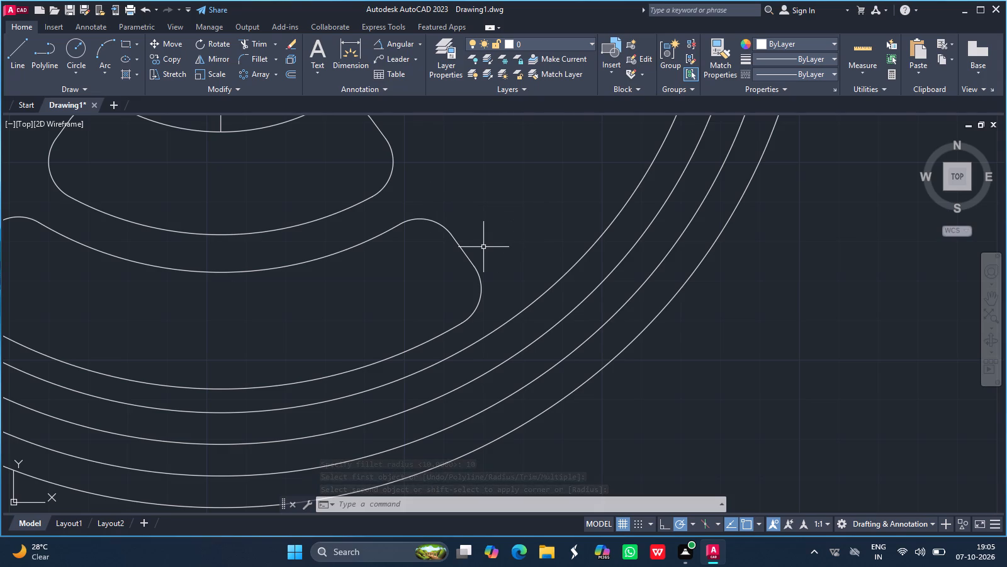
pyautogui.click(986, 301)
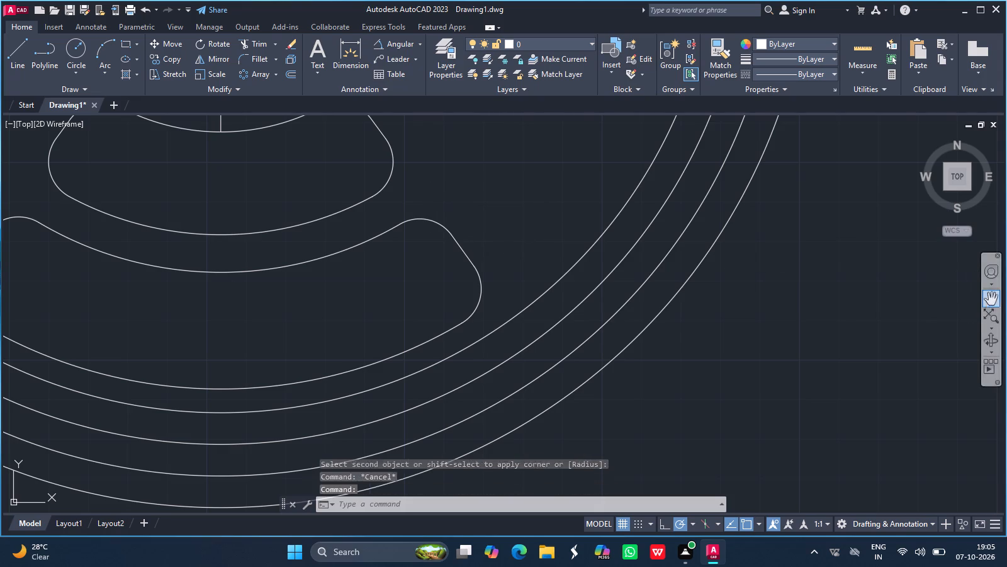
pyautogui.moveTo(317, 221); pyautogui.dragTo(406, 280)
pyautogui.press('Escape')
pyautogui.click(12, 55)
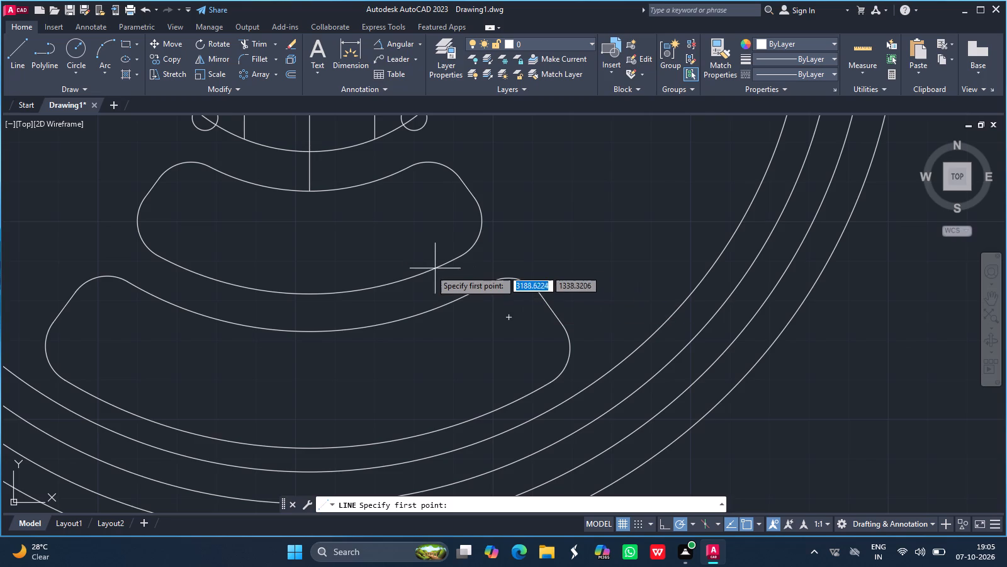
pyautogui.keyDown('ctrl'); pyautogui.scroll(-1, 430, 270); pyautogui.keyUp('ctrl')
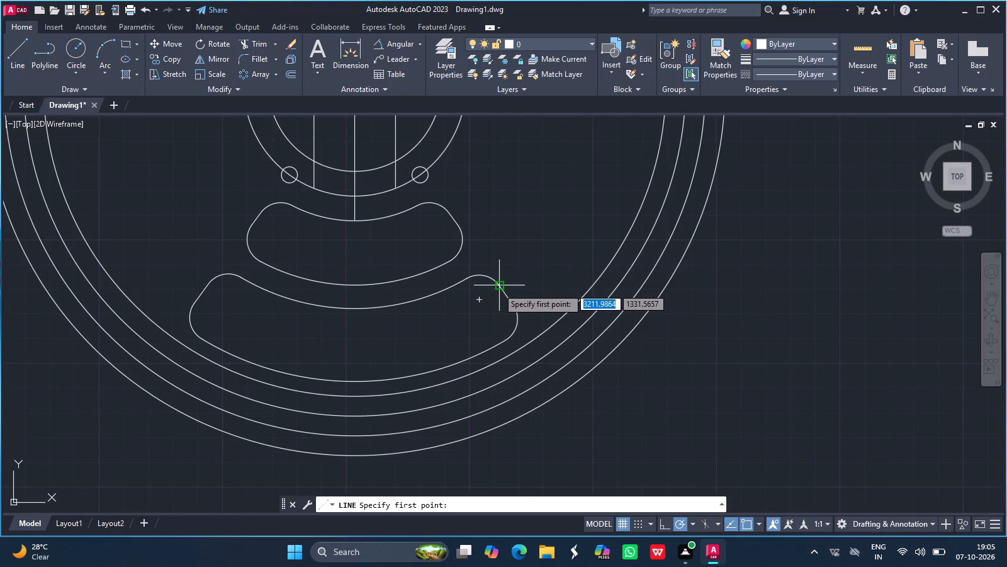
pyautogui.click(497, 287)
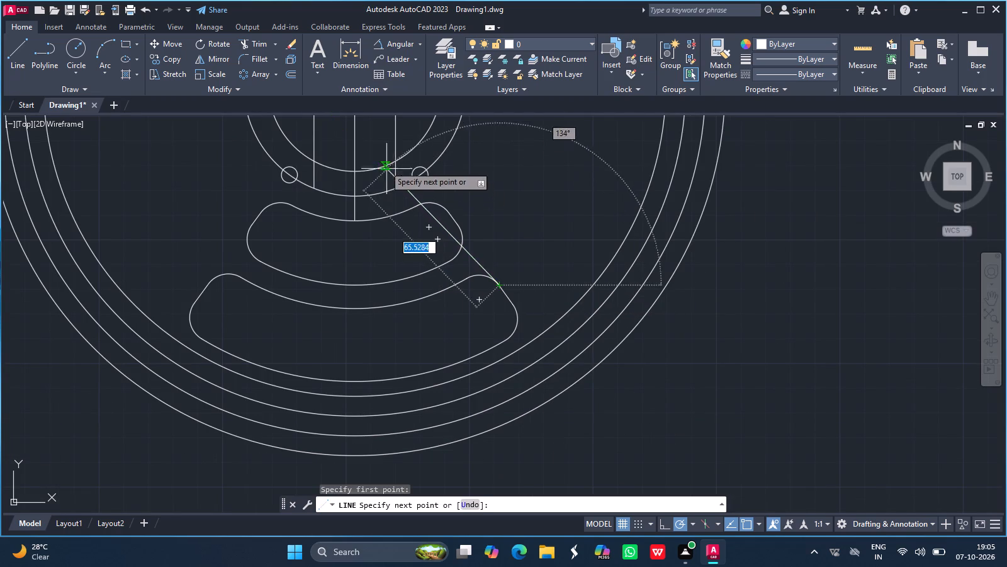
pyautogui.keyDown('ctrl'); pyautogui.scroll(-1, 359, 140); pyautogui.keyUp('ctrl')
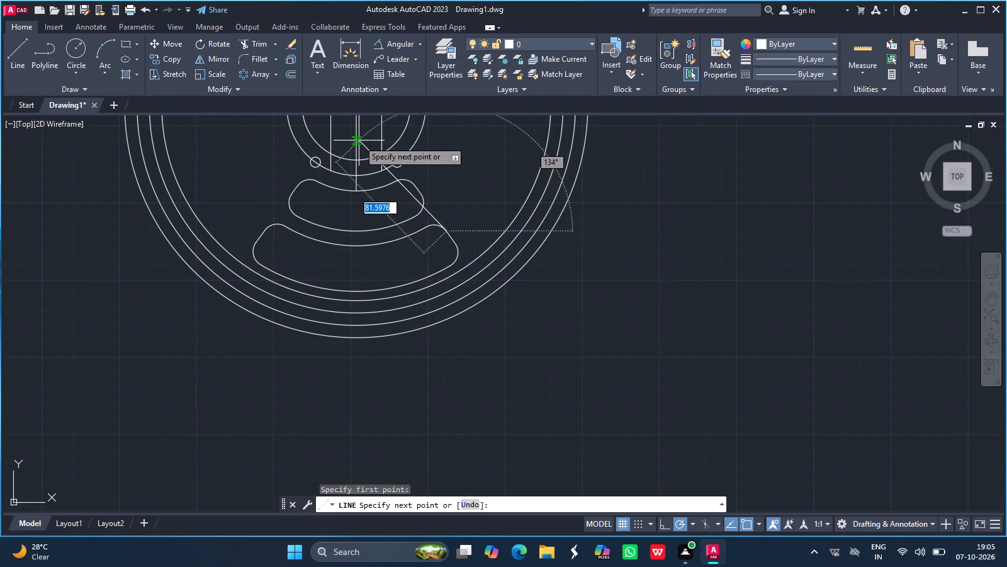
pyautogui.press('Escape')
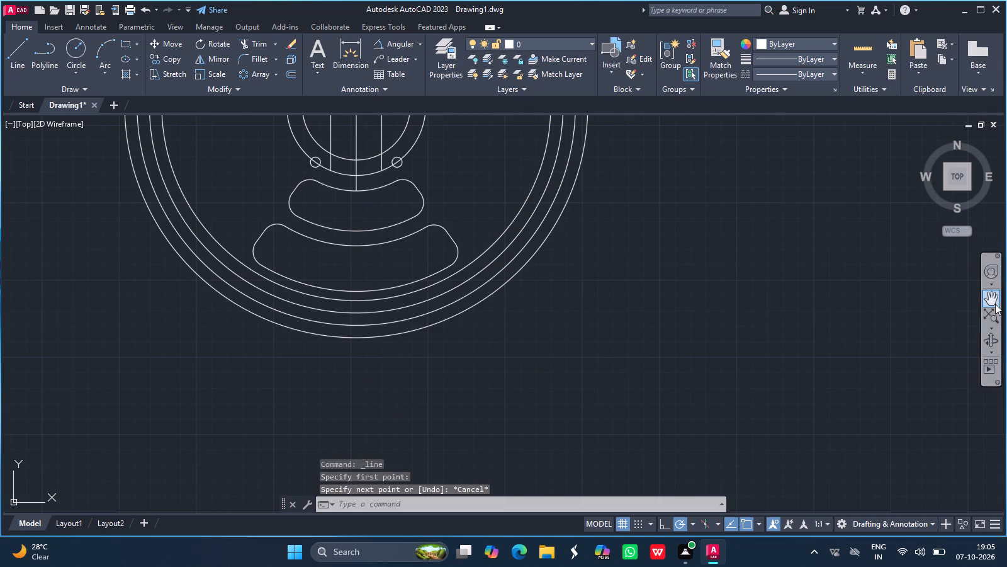
# Draw a line from the upper end of the outer window's right slanted side to the wheel's centre.
pyautogui.click(996, 304)
pyautogui.moveTo(407, 168); pyautogui.dragTo(459, 244)
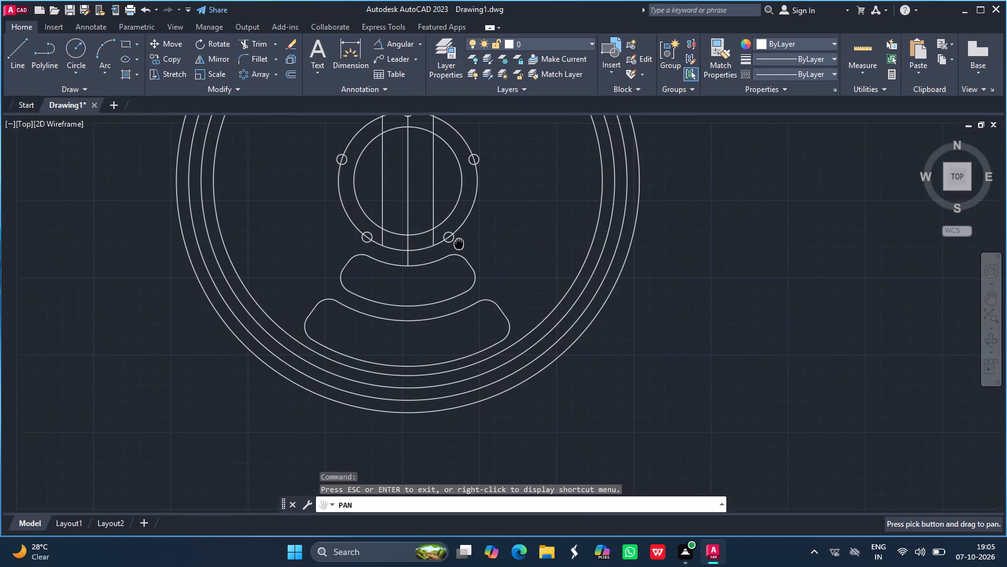
pyautogui.moveTo(459, 244); pyautogui.dragTo(447, 277)
pyautogui.press('Escape')
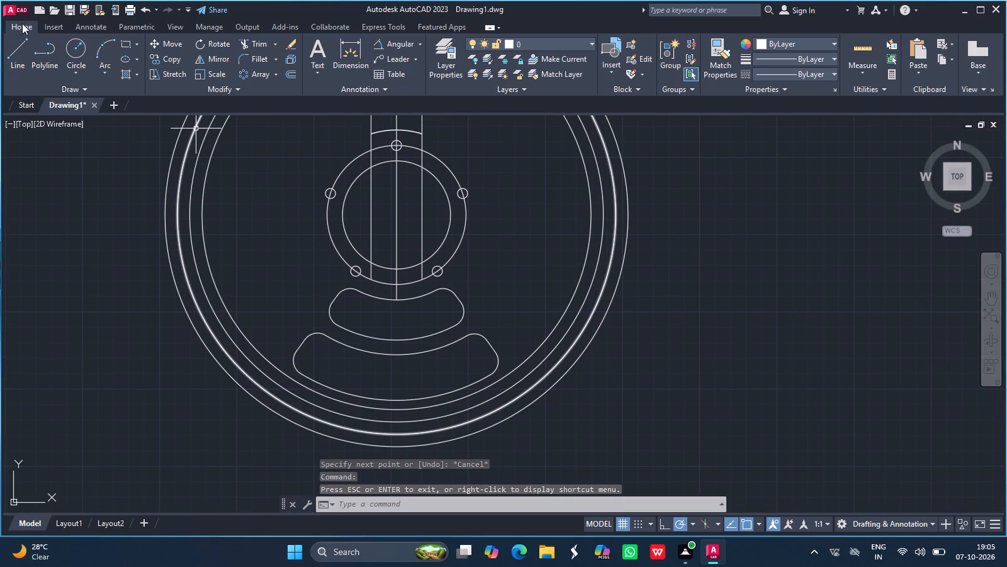
pyautogui.click(17, 66)
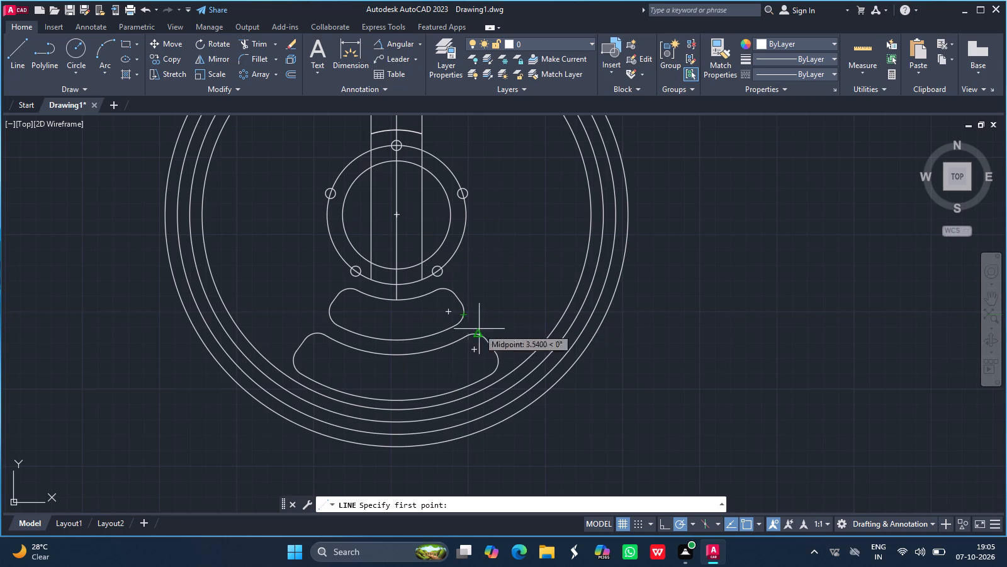
pyautogui.click(490, 340)
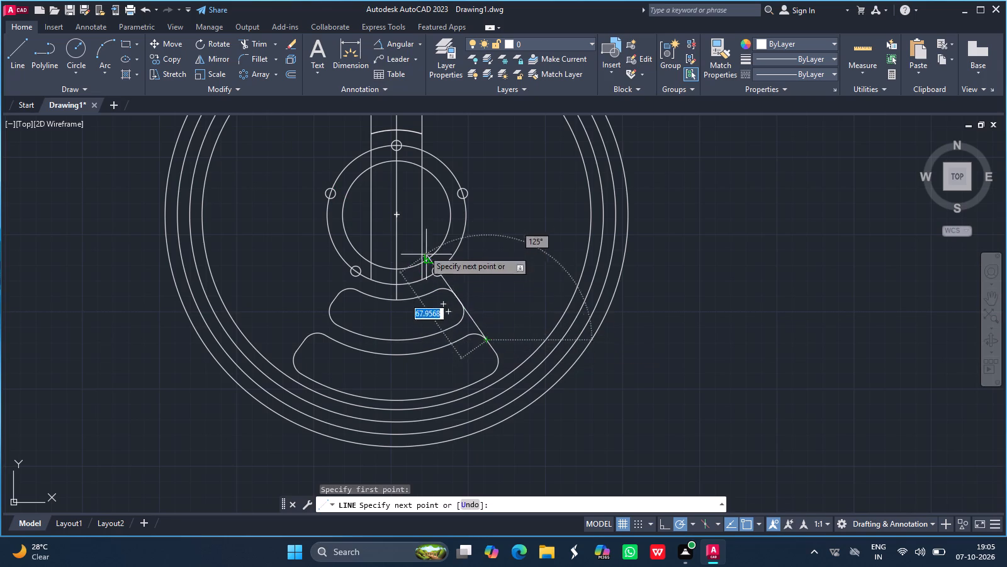
pyautogui.click(394, 215)
pyautogui.press('Return')
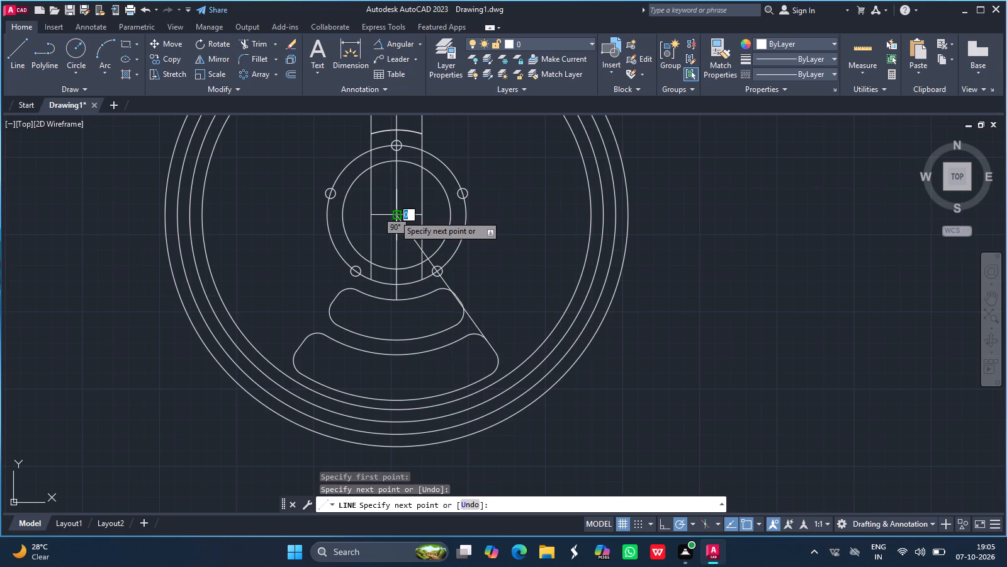
# Delete the inner window's two right corner fillet arcs and the slanted side line between them.
pyautogui.keyDown('ctrl'); pyautogui.scroll(3, 465, 294); pyautogui.keyUp('ctrl')
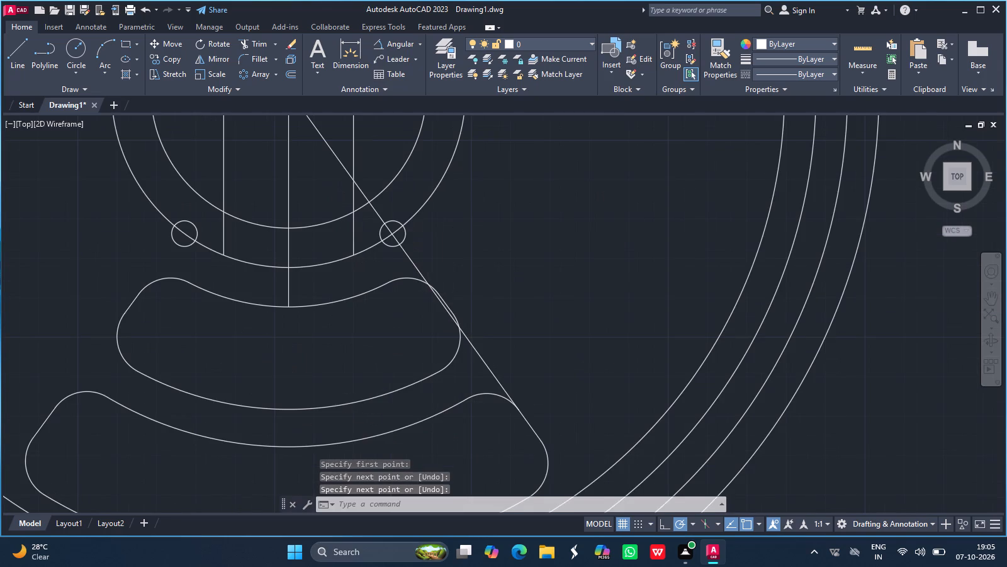
pyautogui.keyDown('ctrl'); pyautogui.scroll(-1, 465, 294); pyautogui.keyUp('ctrl')
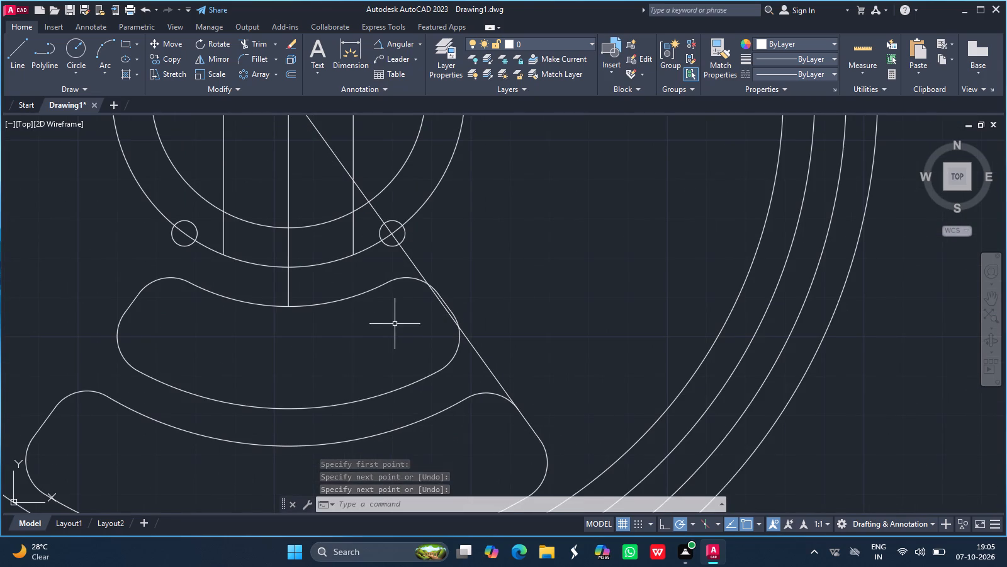
pyautogui.click(442, 299)
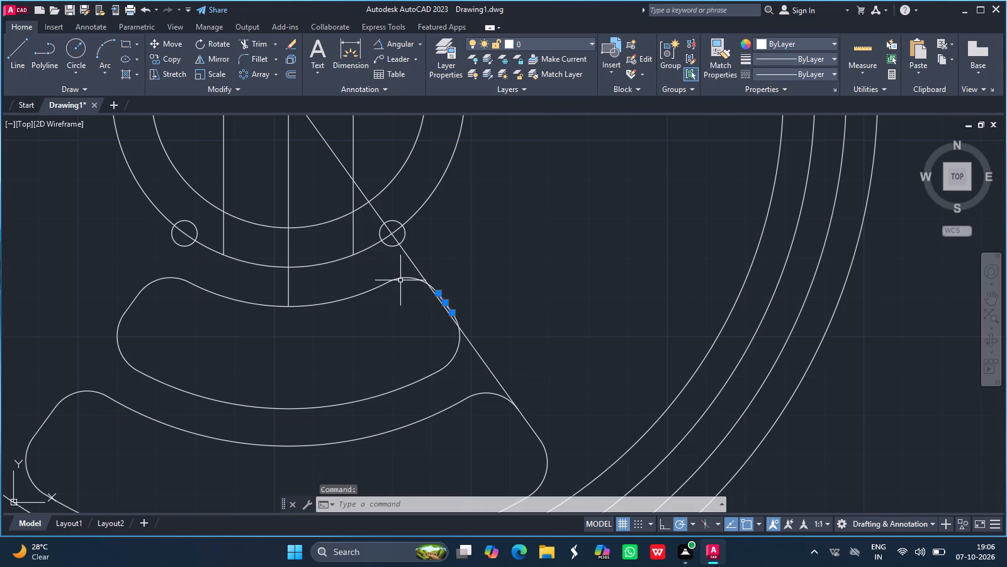
pyautogui.click(407, 278)
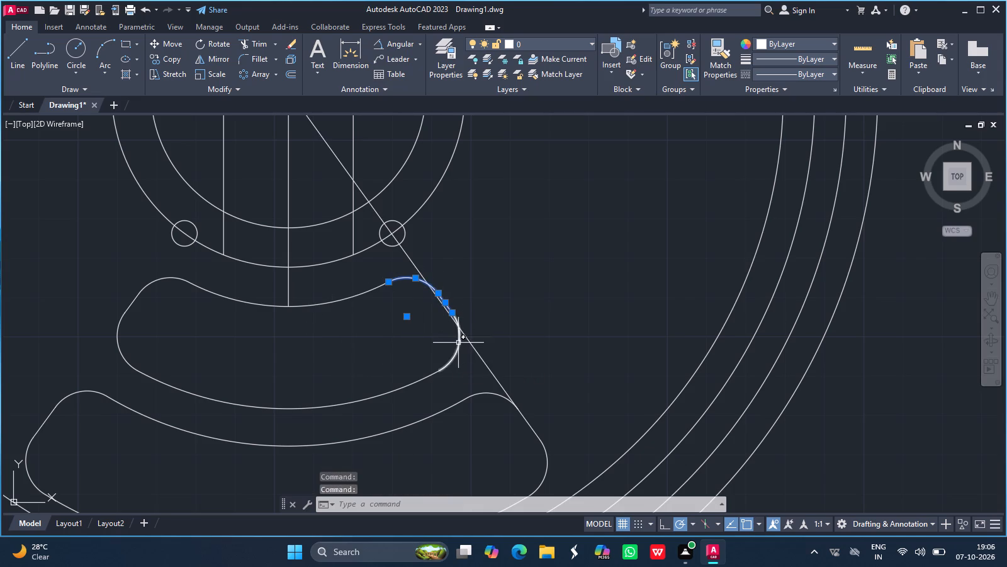
pyautogui.click(458, 343)
pyautogui.press('Delete')
pyautogui.press('Delete')
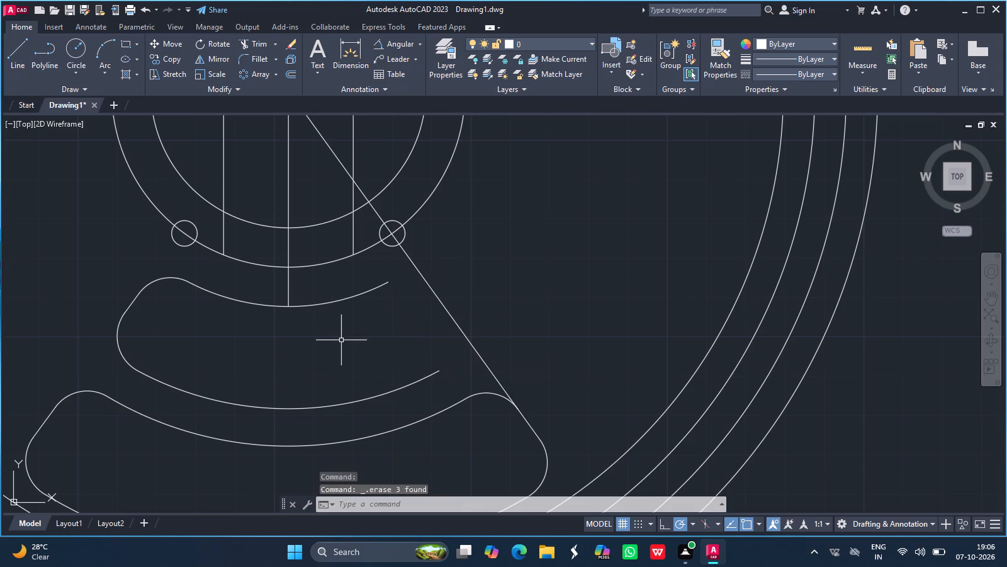
# Fillet the inner window's rim-side arc to the new radial line with radius 10.
pyautogui.click(264, 64)
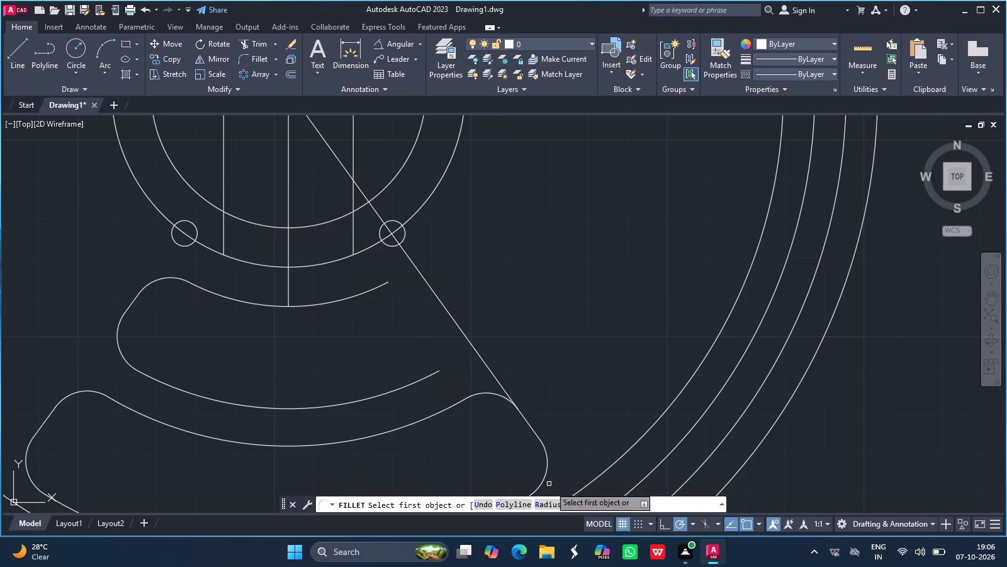
pyautogui.click(546, 507)
pyautogui.write('10')
pyautogui.press('Return')
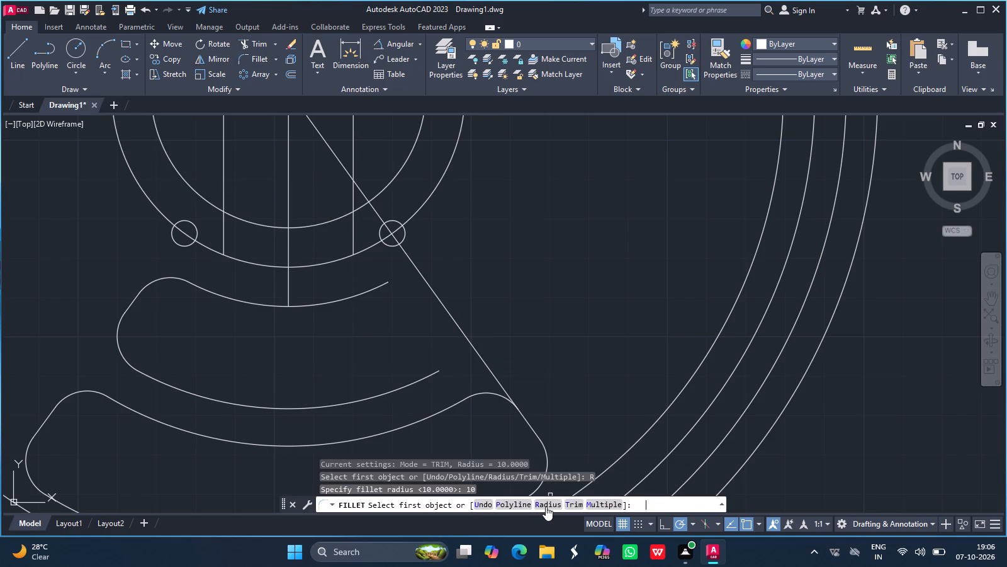
pyautogui.click(425, 381)
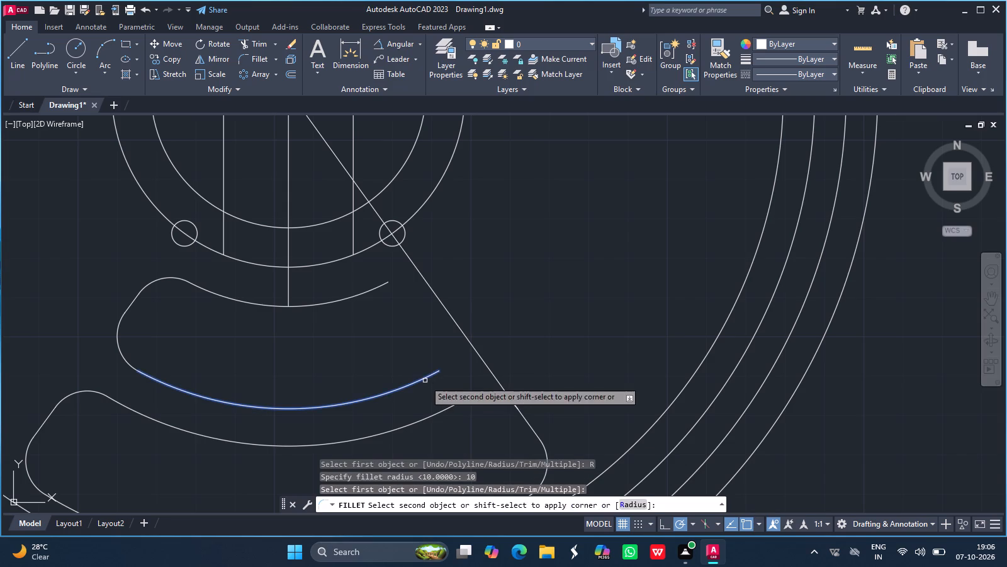
pyautogui.click(451, 319)
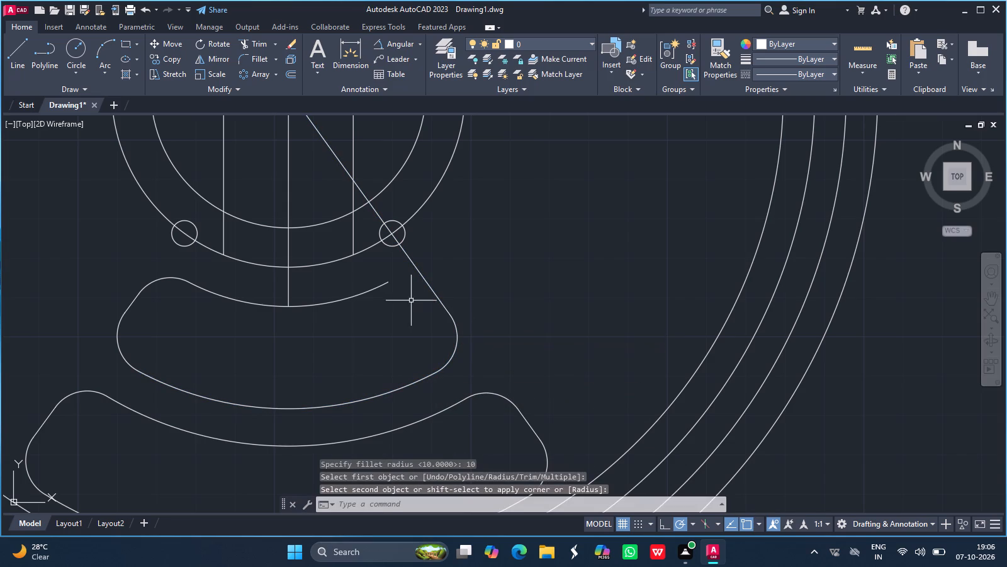
# Fillet the inner window's hub-side arc to the new radial line with radius 10.
pyautogui.press('Return')
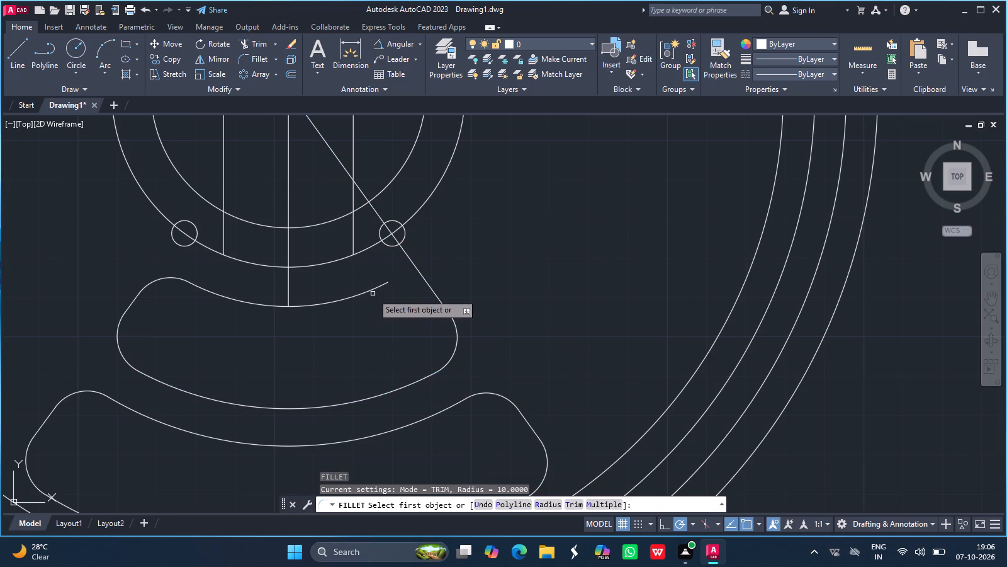
pyautogui.moveTo(372, 290); pyautogui.dragTo(434, 291)
pyautogui.click(434, 291)
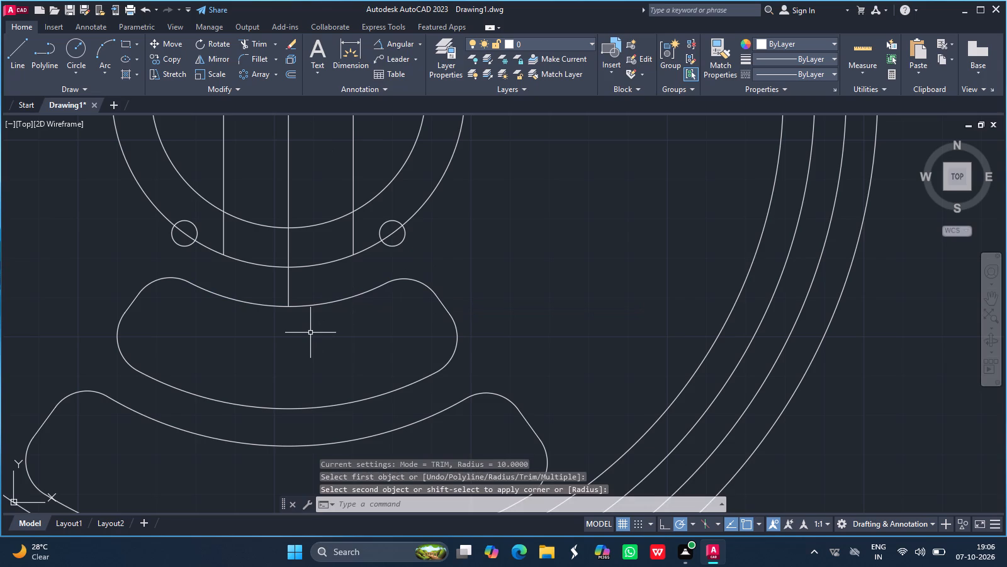
# Check the angle between the outer window's two slanted sides with a temporary angular dimension, and delete that dimension.
pyautogui.keyDown('ctrl'); pyautogui.scroll(-2, 336, 317); pyautogui.keyUp('ctrl')
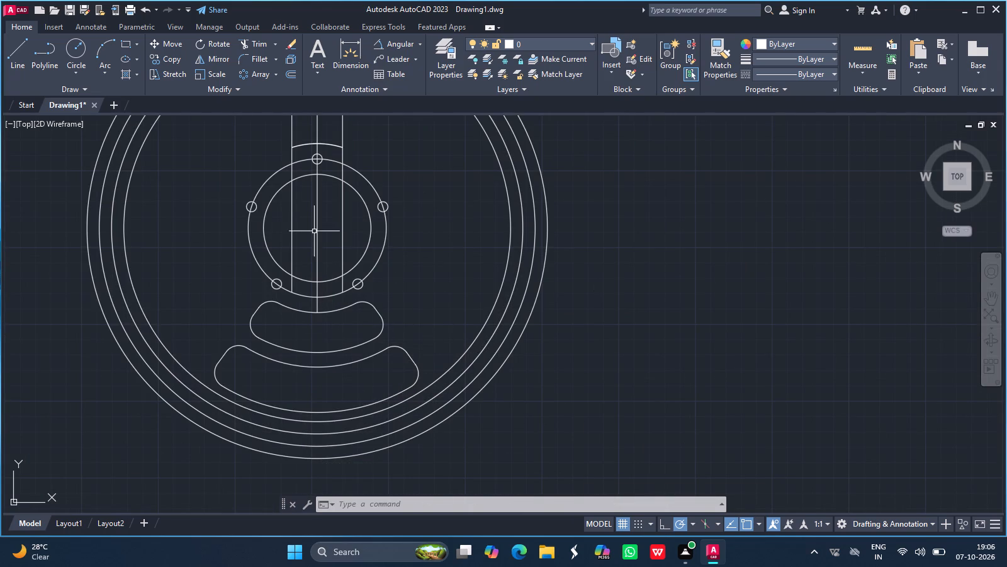
pyautogui.click(388, 43)
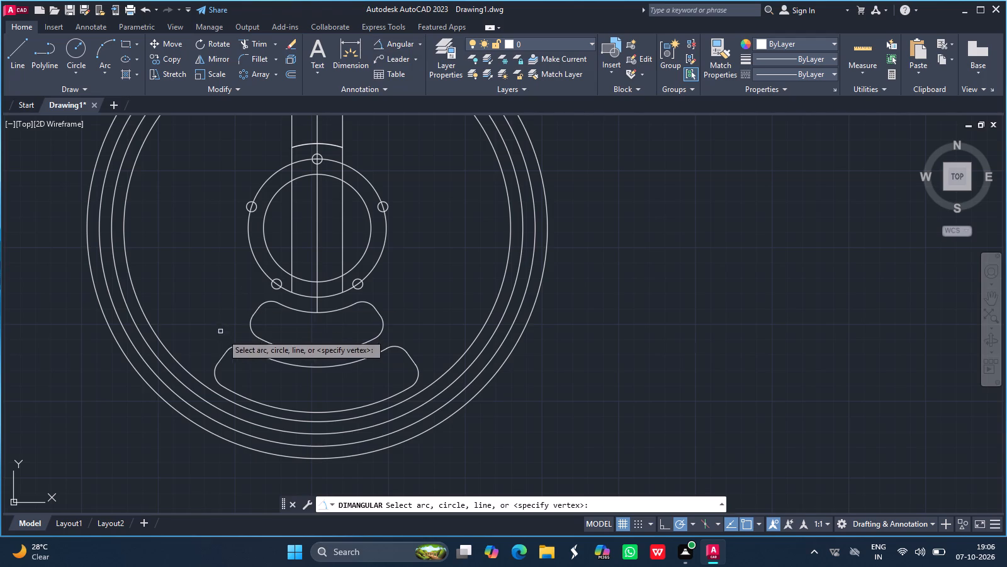
pyautogui.click(222, 358)
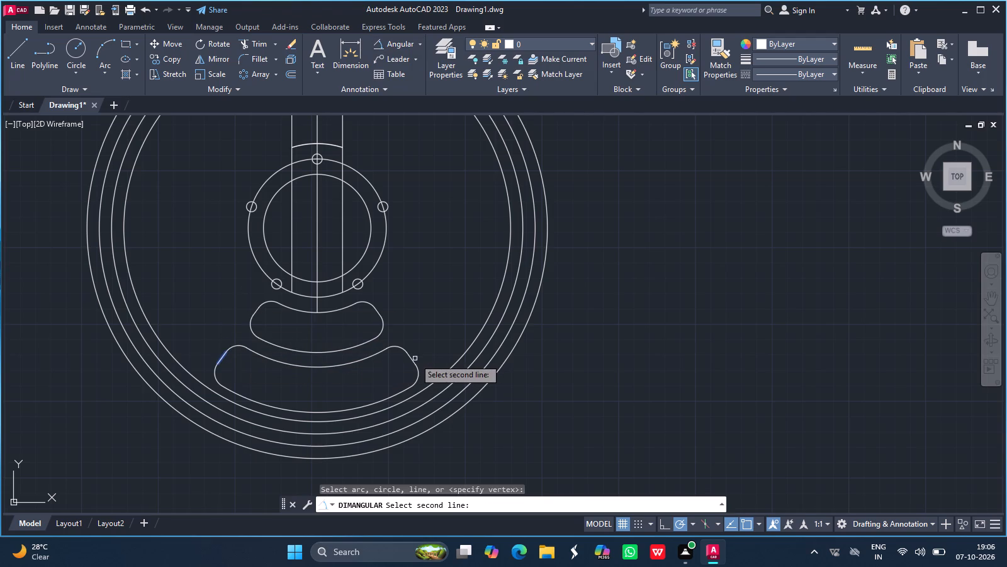
pyautogui.moveTo(411, 360); pyautogui.dragTo(423, 454)
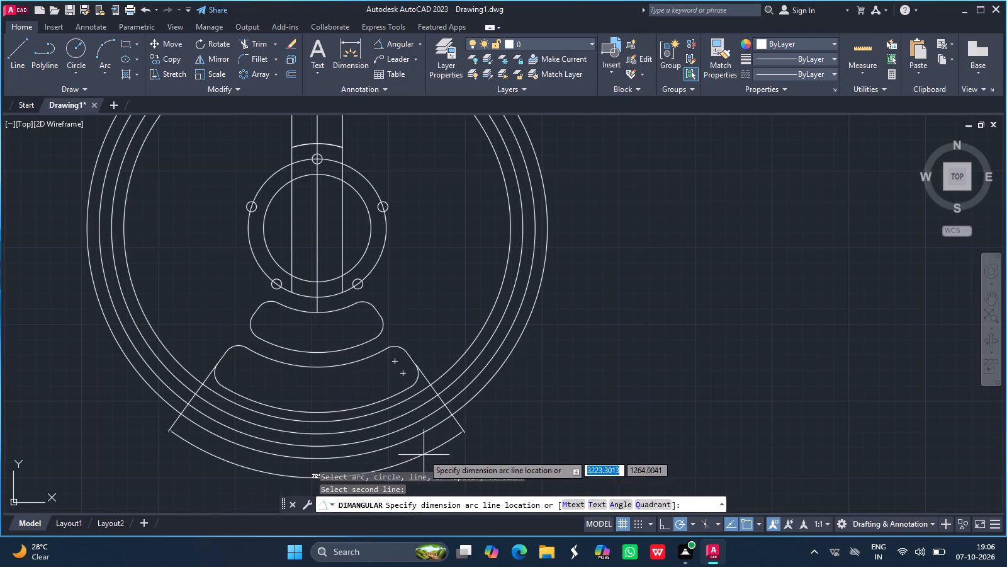
pyautogui.moveTo(423, 454); pyautogui.dragTo(423, 452)
pyautogui.click(423, 452)
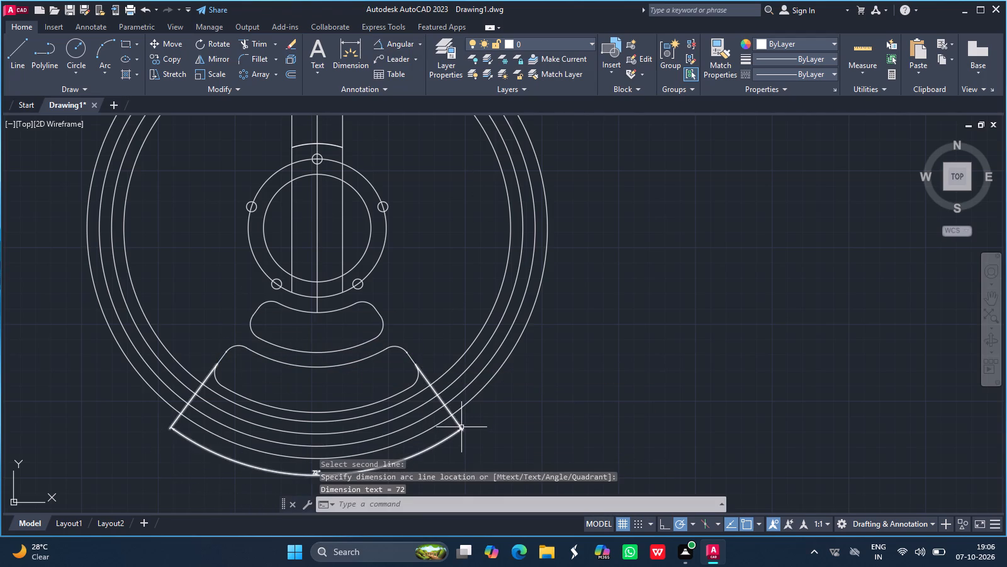
pyautogui.click(461, 427)
pyautogui.press('Delete')
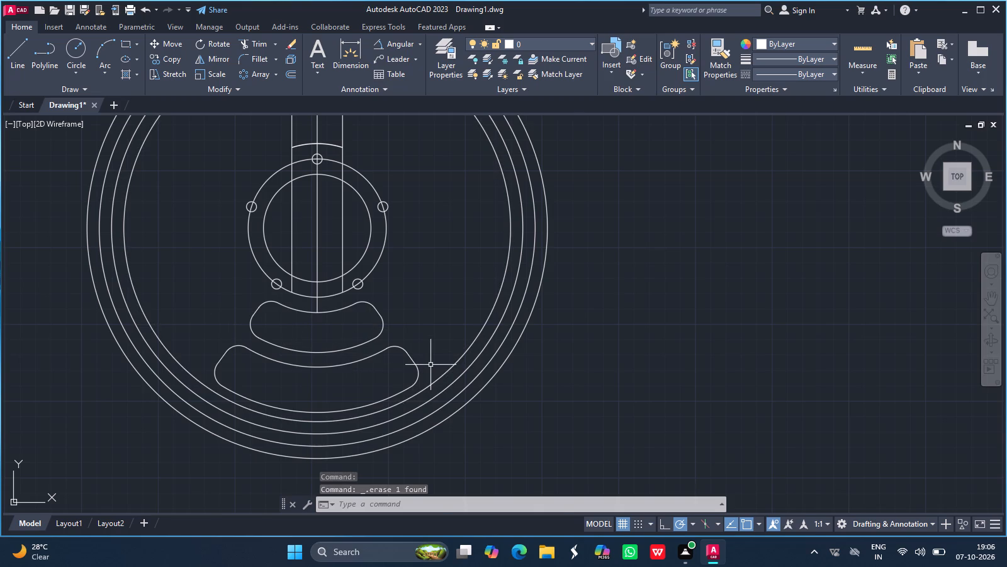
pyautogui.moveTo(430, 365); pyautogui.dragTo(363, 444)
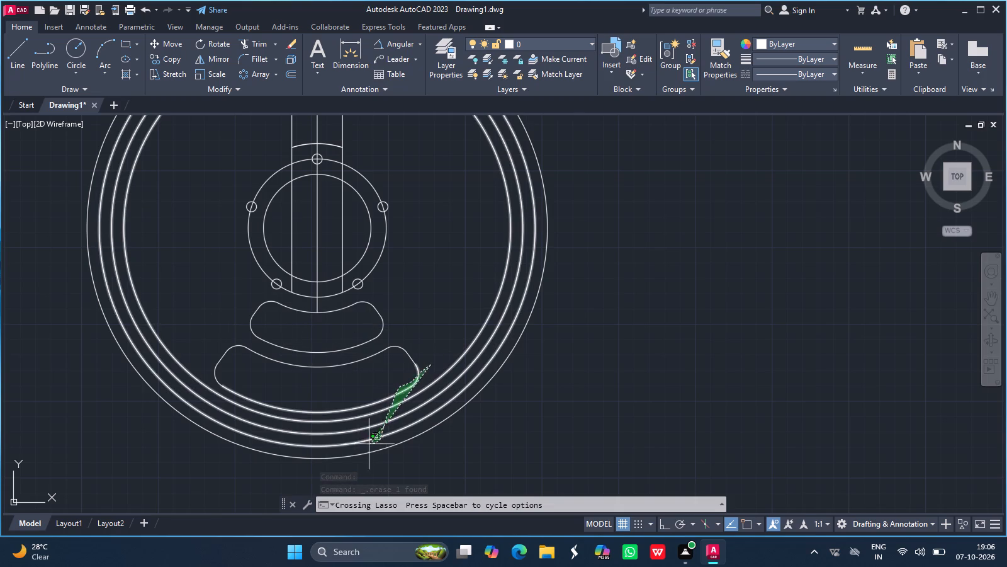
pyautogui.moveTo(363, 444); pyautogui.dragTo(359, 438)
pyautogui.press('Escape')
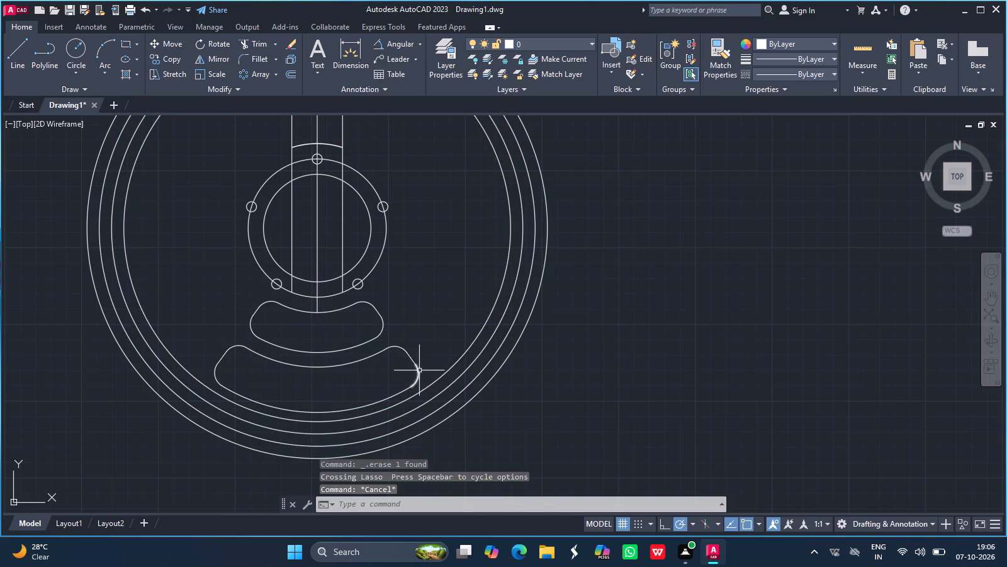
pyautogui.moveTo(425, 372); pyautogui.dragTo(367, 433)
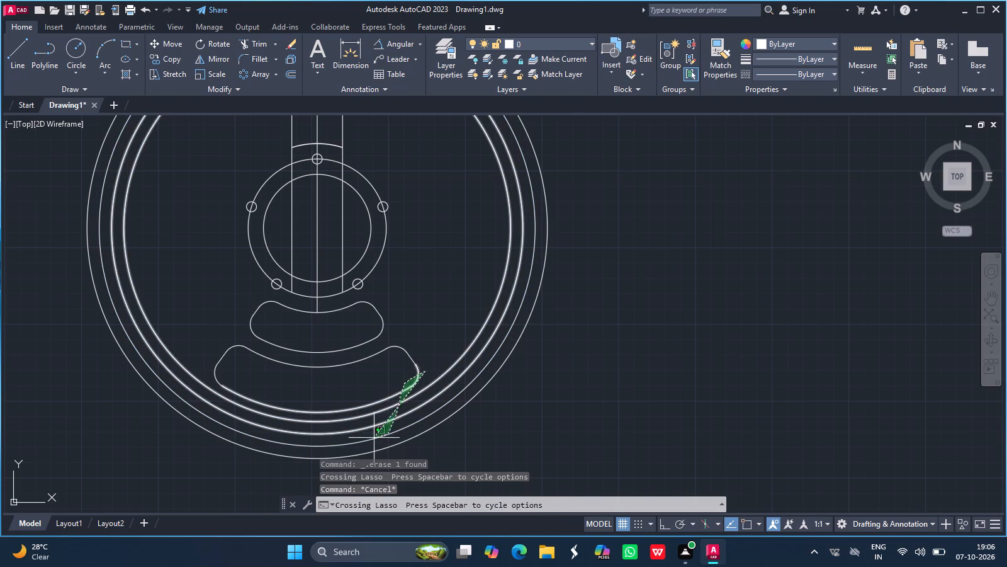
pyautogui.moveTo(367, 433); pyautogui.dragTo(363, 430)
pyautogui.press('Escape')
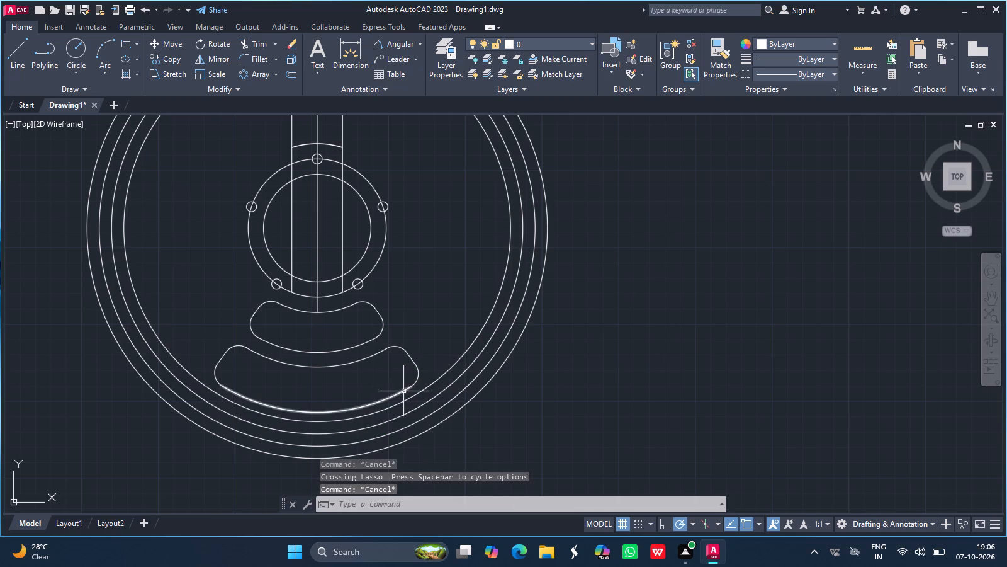
# Polar-array the complete outer window outline around the wheel's centre with 4 items over 360 degrees.
pyautogui.moveTo(406, 394); pyautogui.dragTo(299, 376)
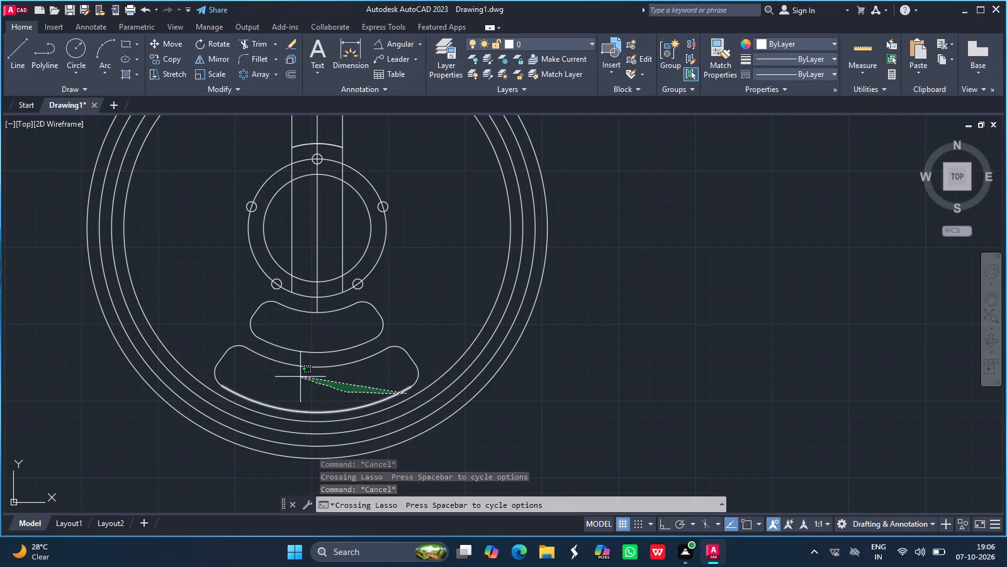
pyautogui.moveTo(299, 376); pyautogui.dragTo(387, 345)
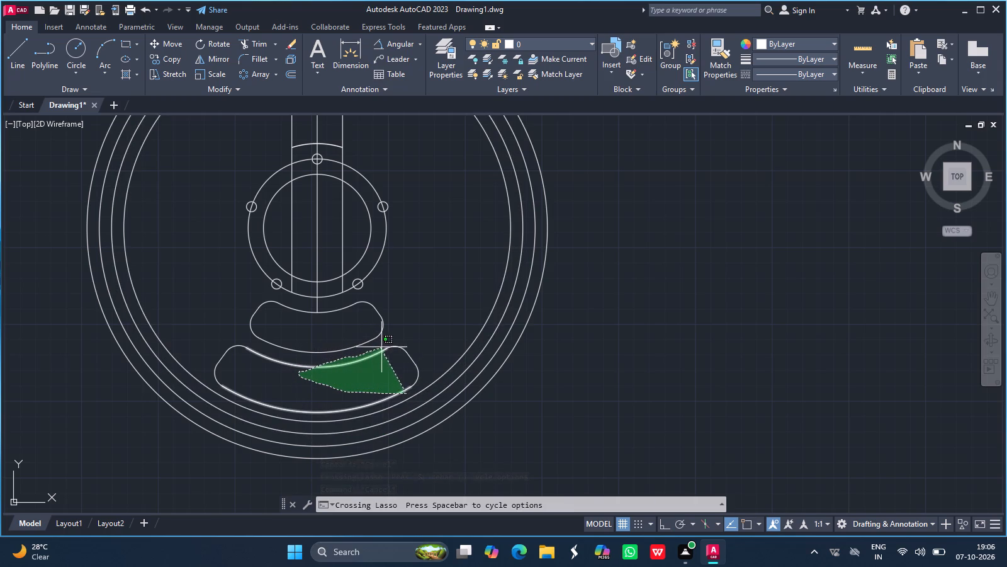
pyautogui.moveTo(387, 345); pyautogui.dragTo(429, 343)
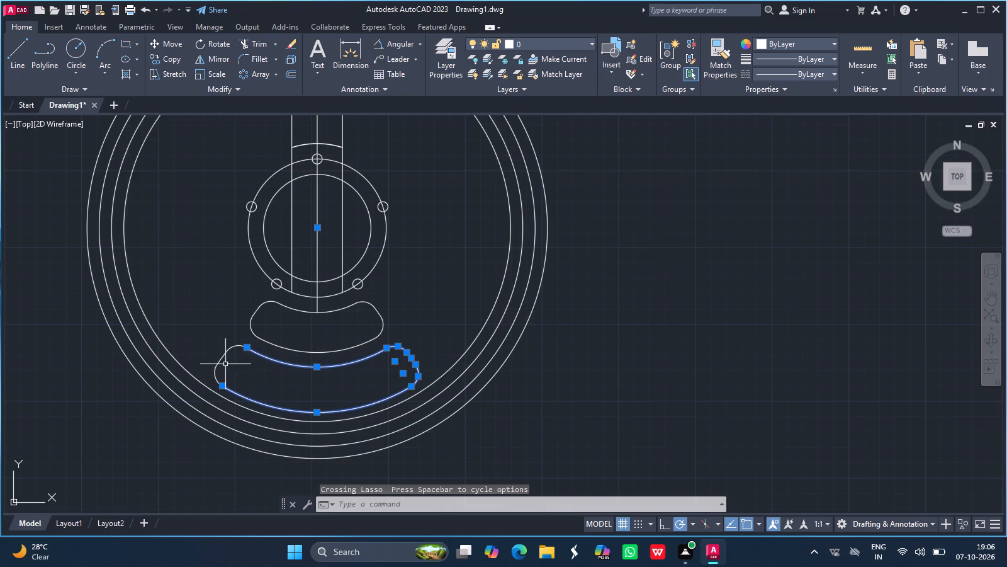
pyautogui.moveTo(248, 377); pyautogui.dragTo(215, 356)
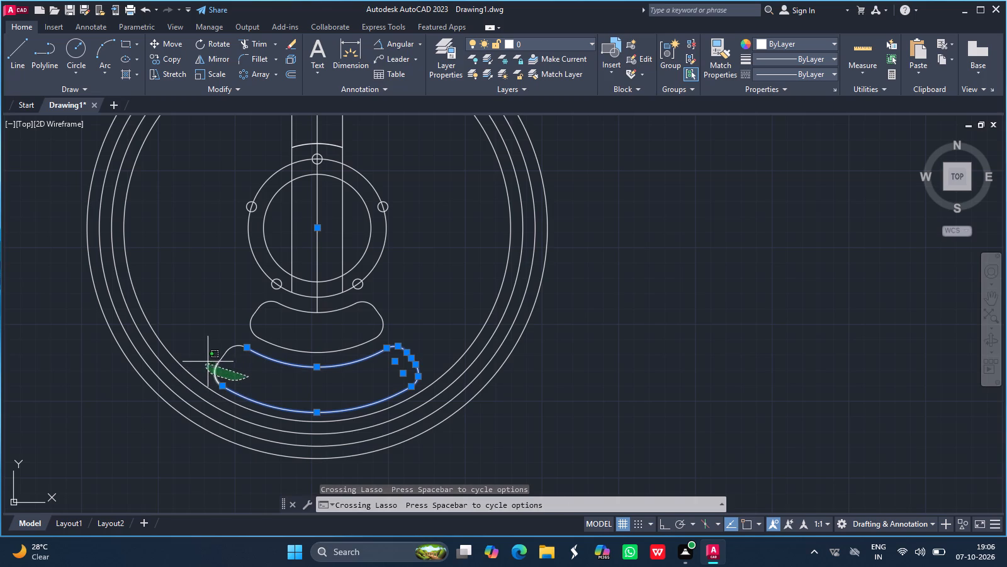
pyautogui.moveTo(215, 356); pyautogui.dragTo(250, 346)
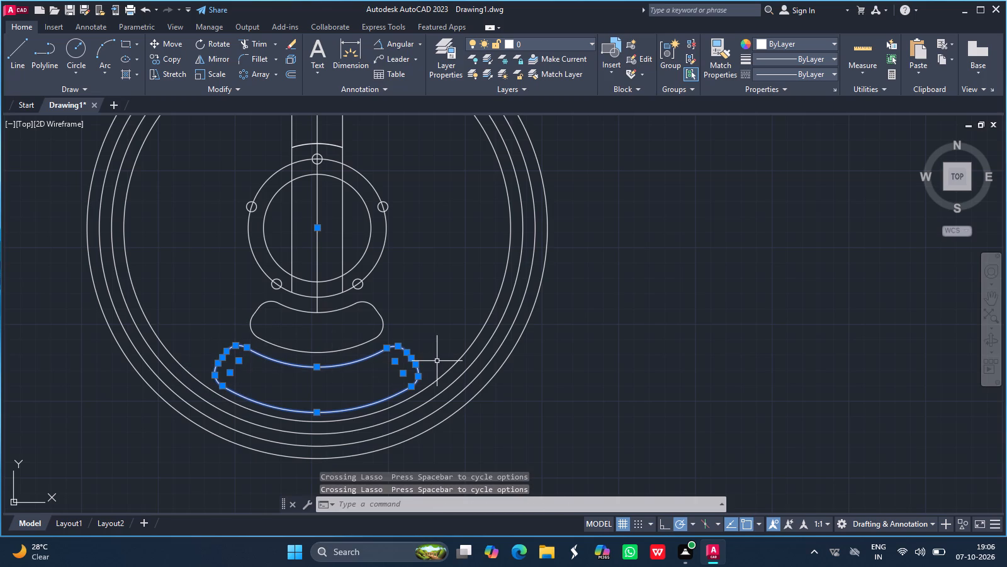
pyautogui.click(259, 74)
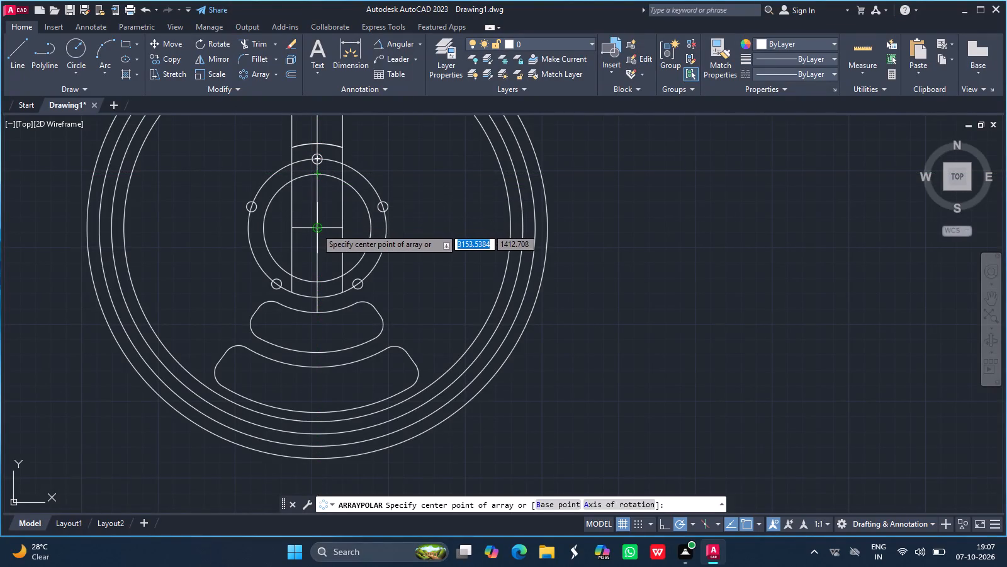
pyautogui.click(316, 228)
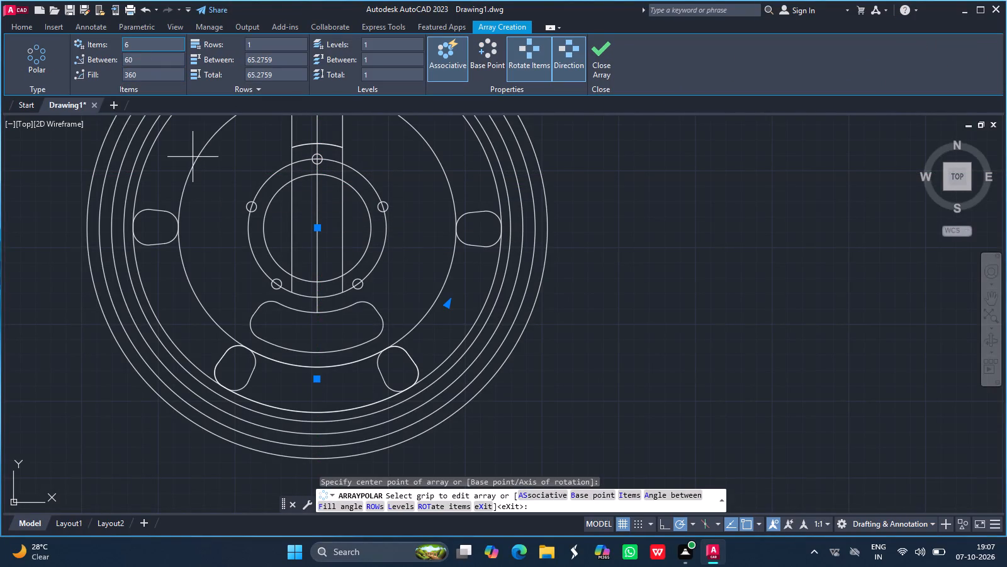
pyautogui.click(140, 47)
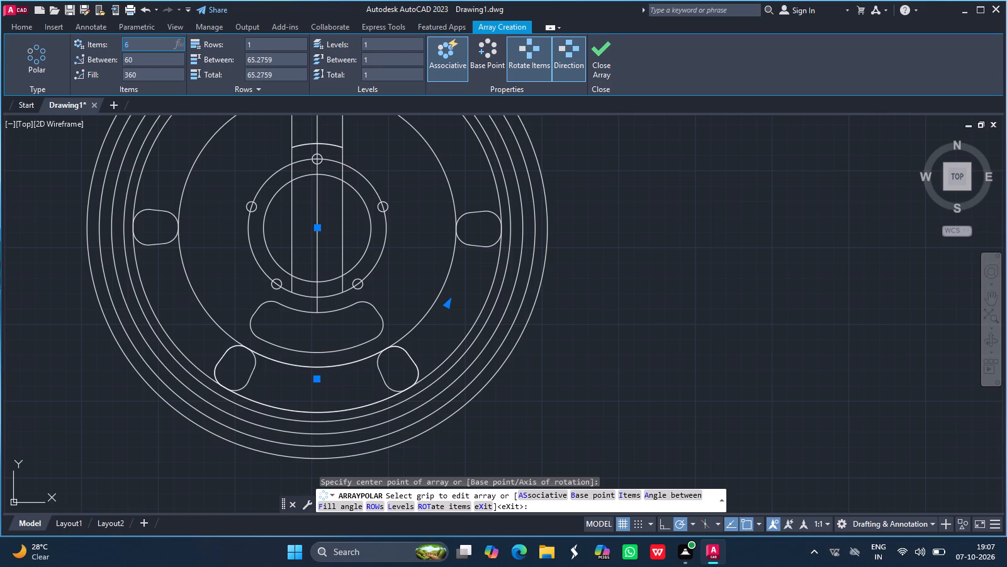
pyautogui.press('BackSpace')
pyautogui.press('4')
pyautogui.press('Return')
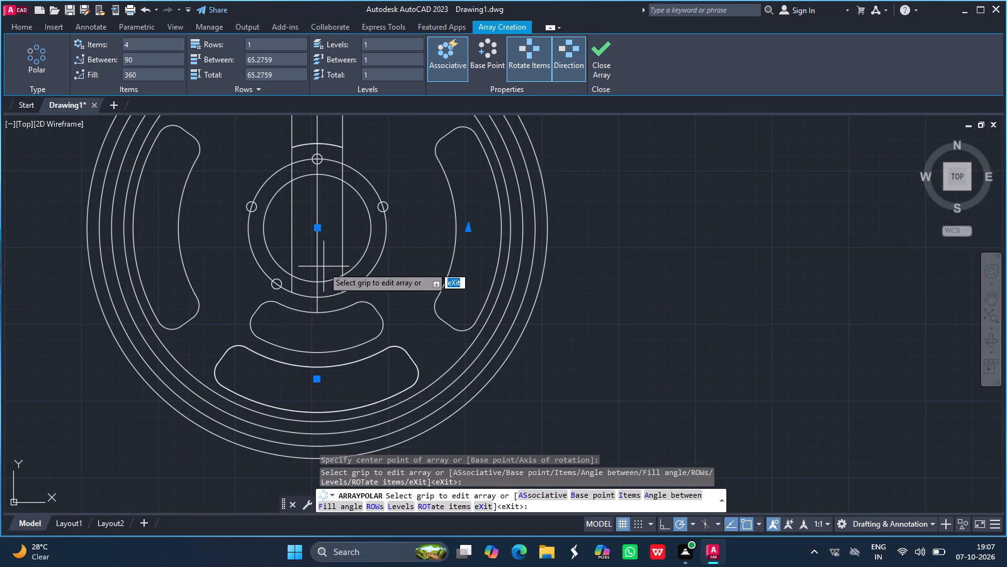
pyautogui.press('Return')
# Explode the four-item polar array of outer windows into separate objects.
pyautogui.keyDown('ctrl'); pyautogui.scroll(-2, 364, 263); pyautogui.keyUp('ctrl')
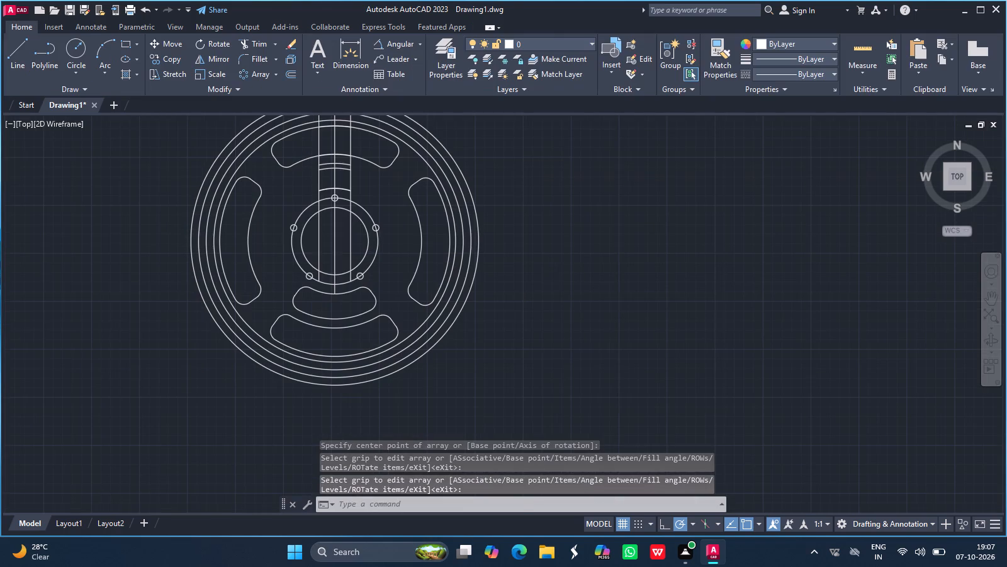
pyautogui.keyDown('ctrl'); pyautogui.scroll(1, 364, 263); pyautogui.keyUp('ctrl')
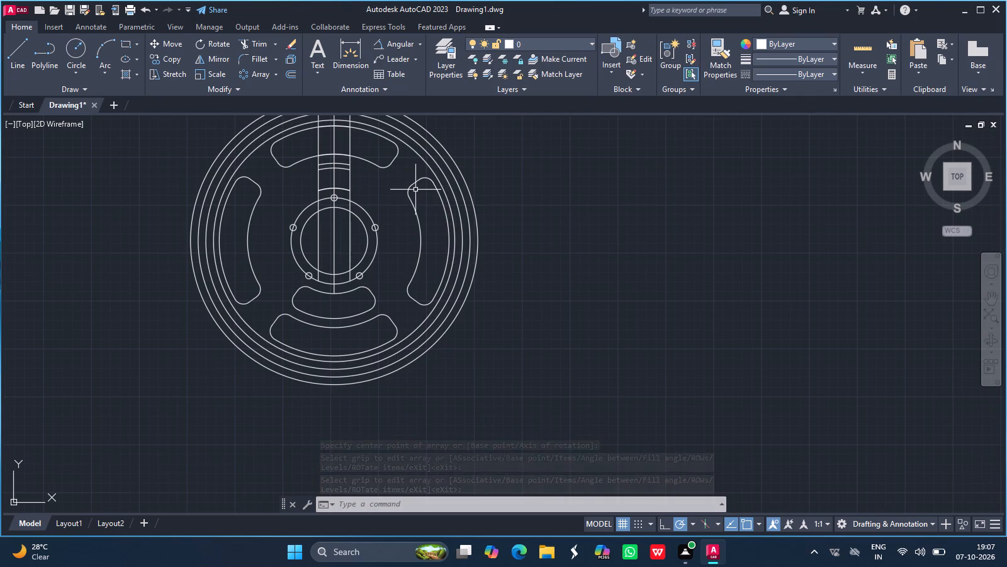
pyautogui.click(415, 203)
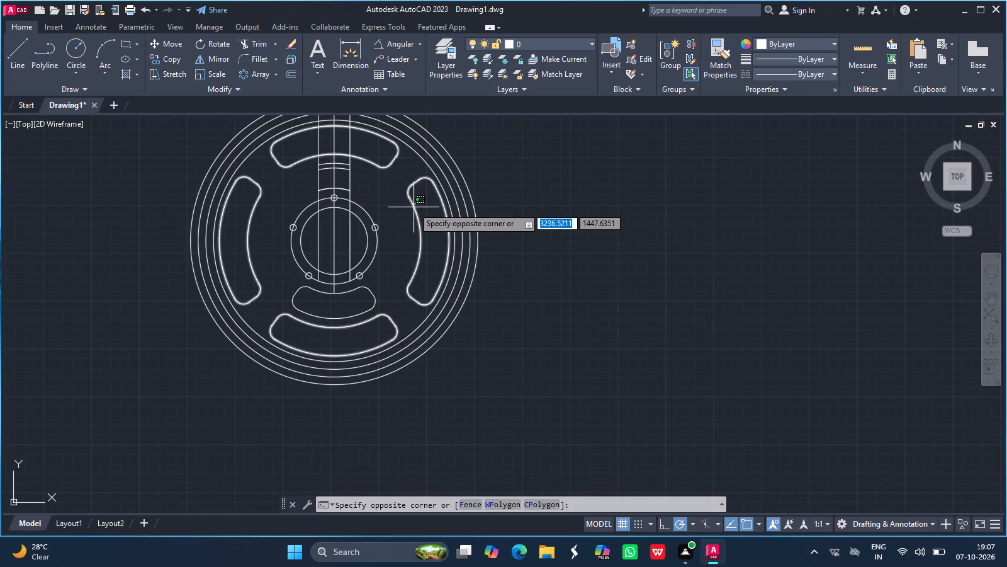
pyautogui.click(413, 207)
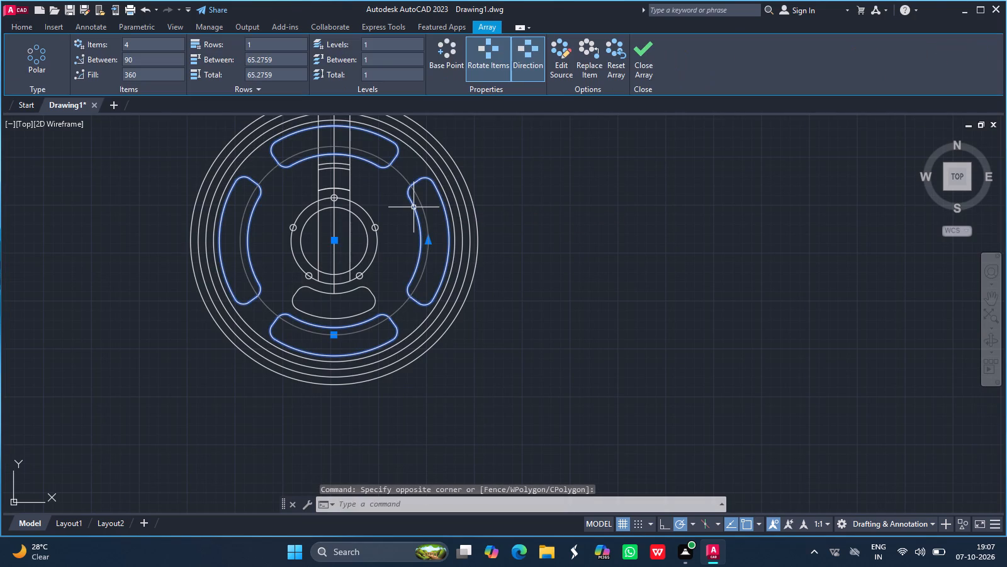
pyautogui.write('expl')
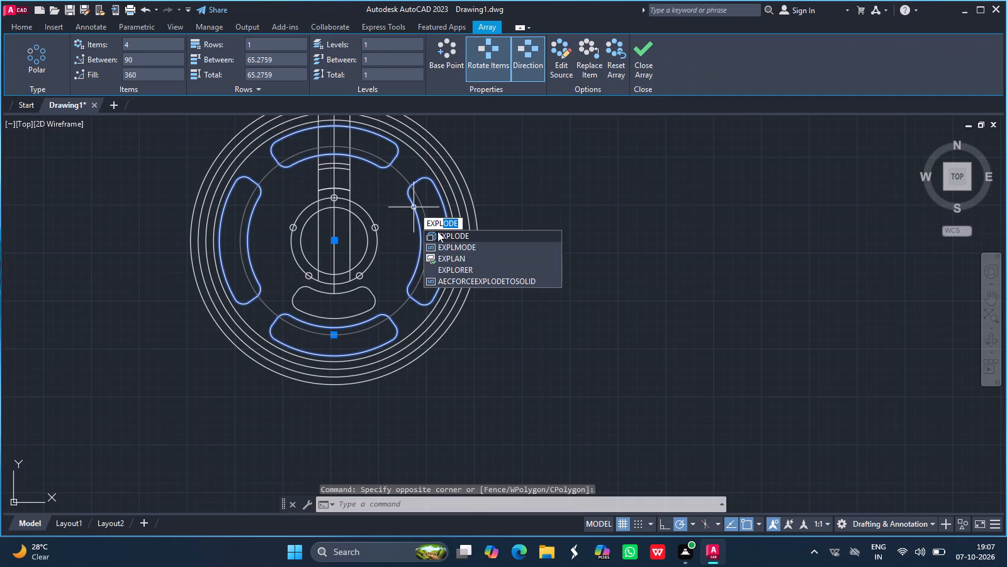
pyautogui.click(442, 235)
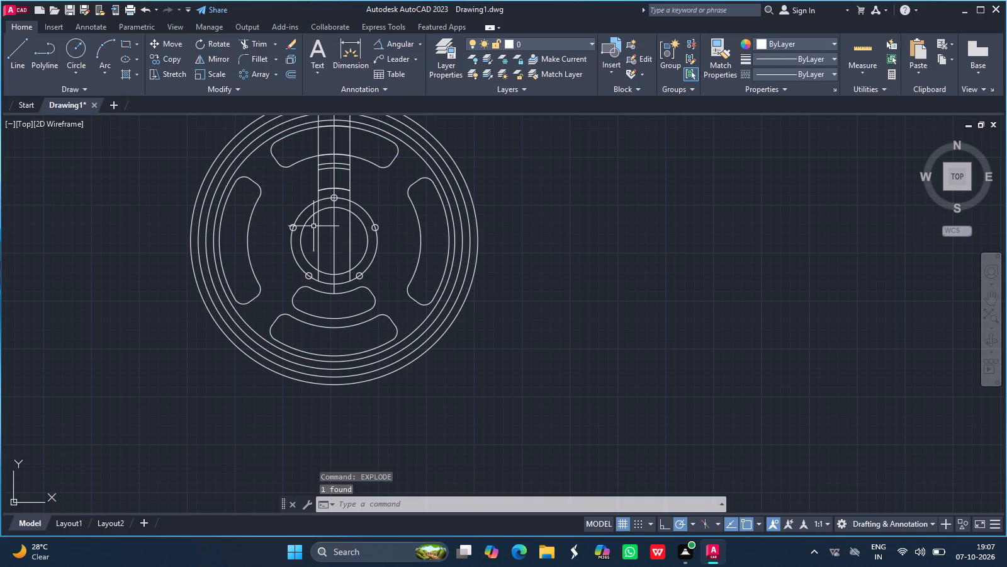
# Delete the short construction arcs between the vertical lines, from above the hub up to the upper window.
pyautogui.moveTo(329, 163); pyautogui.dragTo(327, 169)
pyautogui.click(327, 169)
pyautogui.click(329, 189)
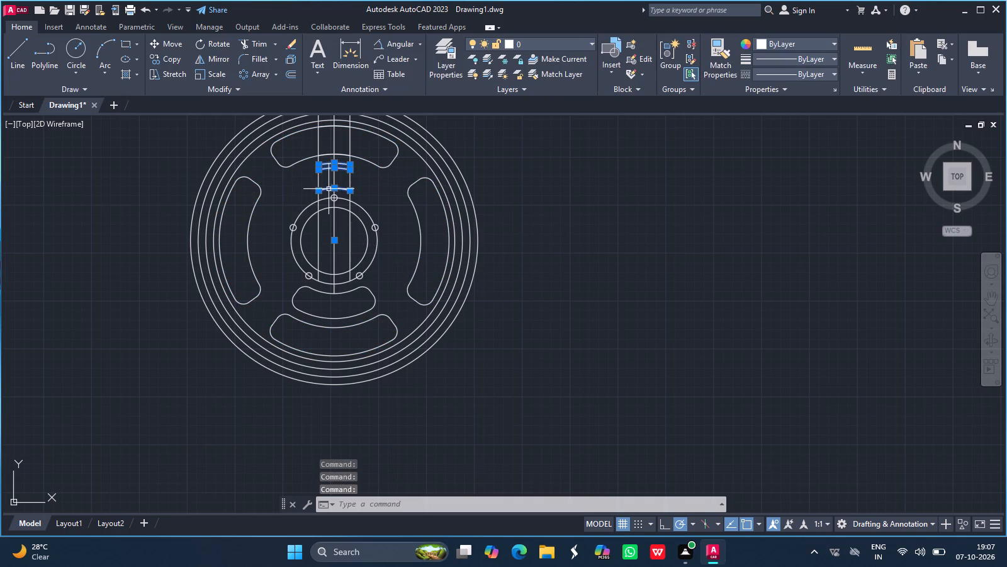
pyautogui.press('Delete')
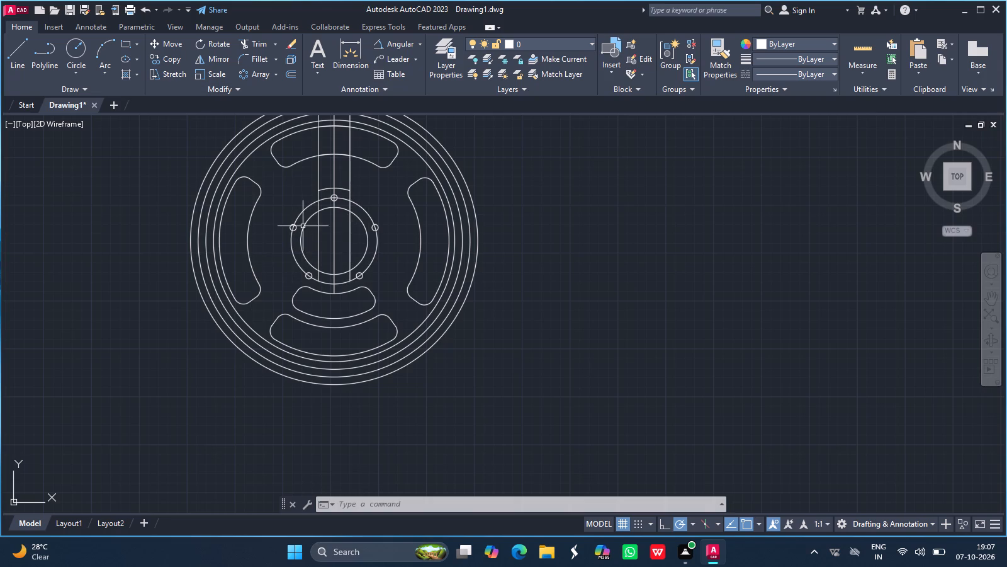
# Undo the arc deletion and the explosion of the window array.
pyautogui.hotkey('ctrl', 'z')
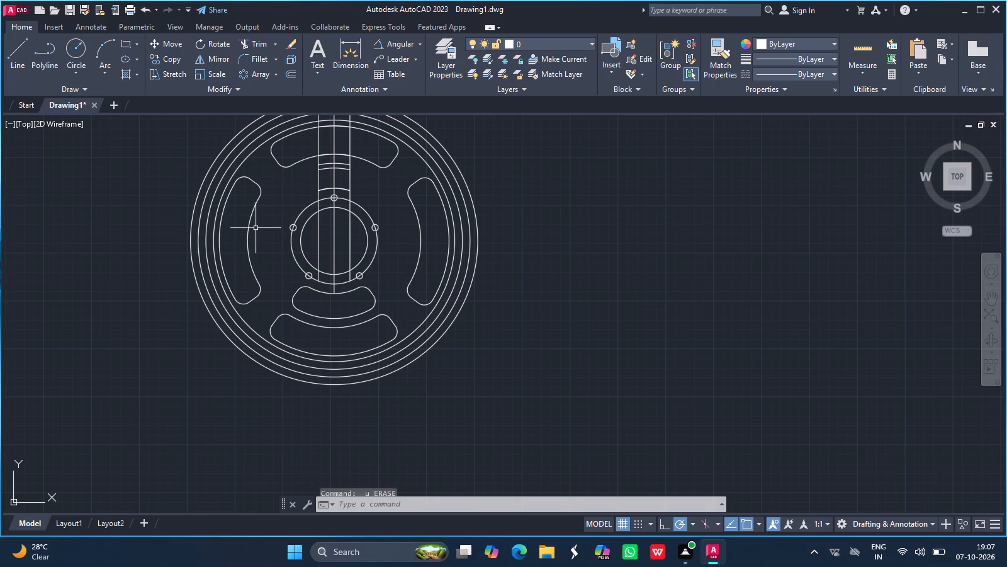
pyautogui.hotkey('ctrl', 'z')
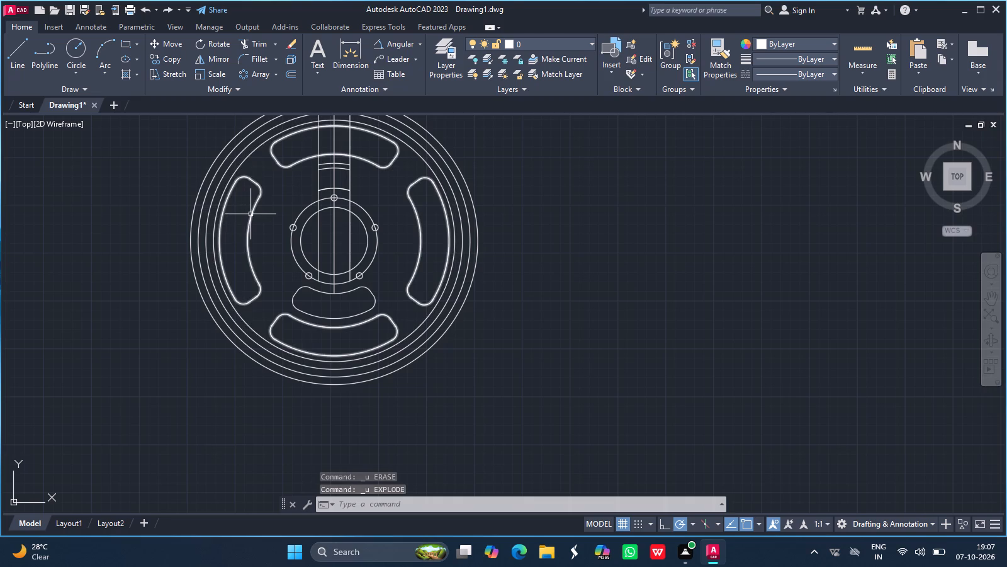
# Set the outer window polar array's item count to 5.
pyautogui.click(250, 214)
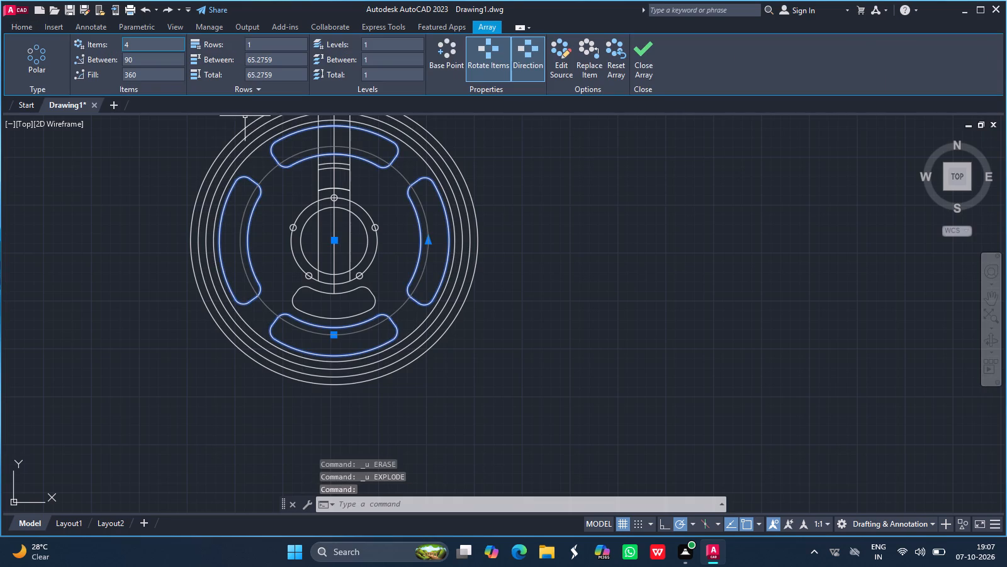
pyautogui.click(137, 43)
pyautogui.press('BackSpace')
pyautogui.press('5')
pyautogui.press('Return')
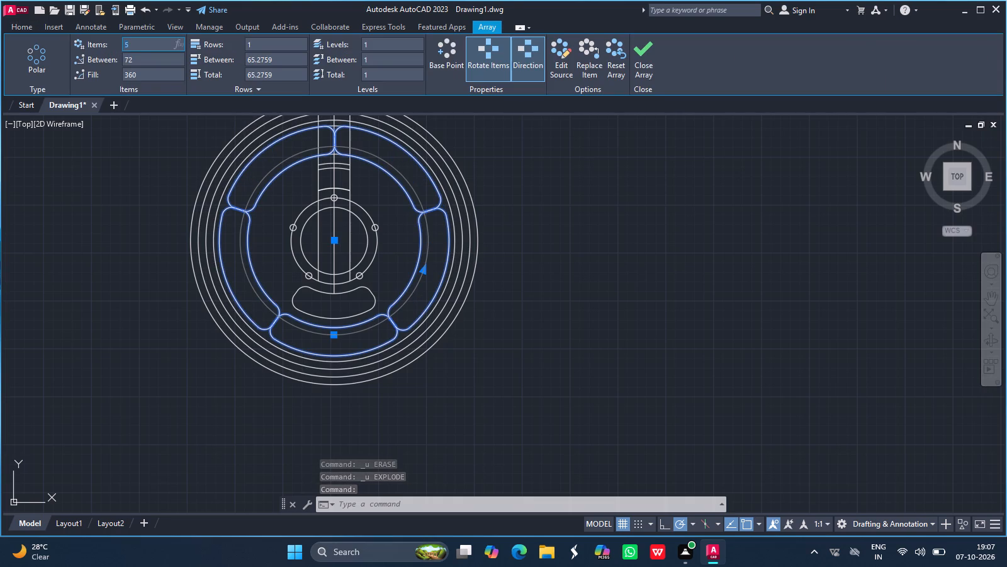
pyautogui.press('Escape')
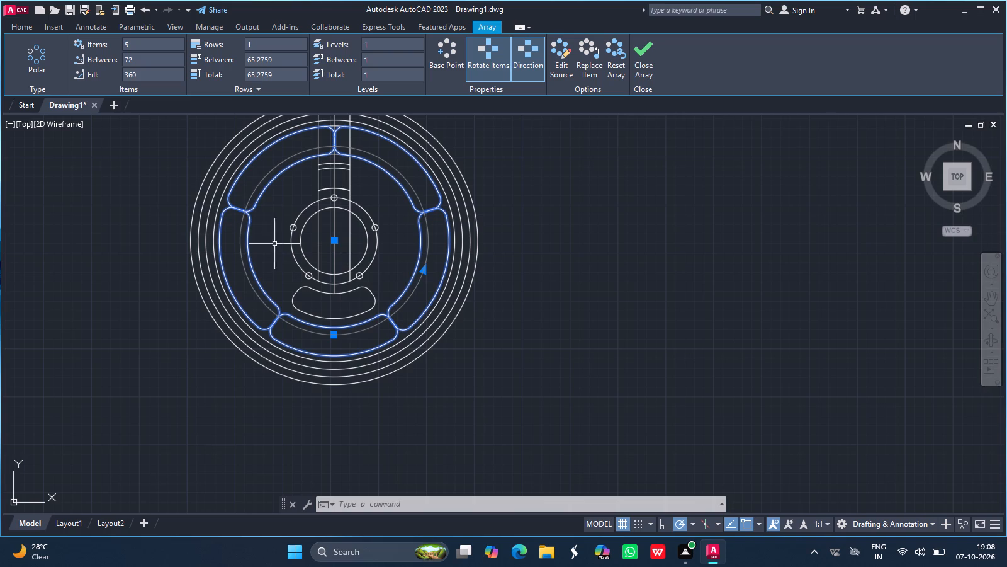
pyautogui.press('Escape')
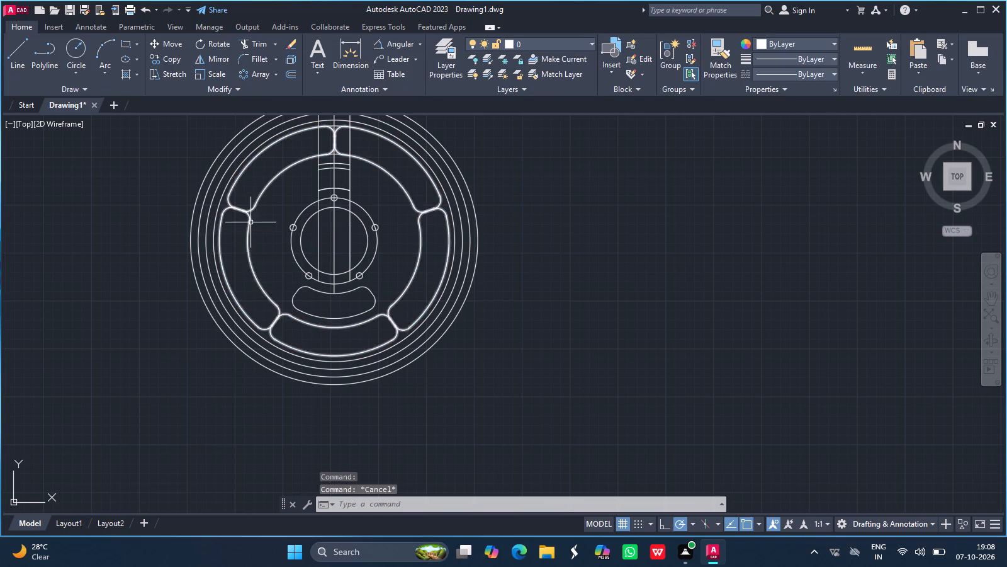
# Undo the item-count change and the outer window's polar array, leaving only the original window outline.
pyautogui.hotkey('ctrl', 'x')
pyautogui.hotkey('ctrl', 'z')
pyautogui.hotkey('ctrl', 'z')
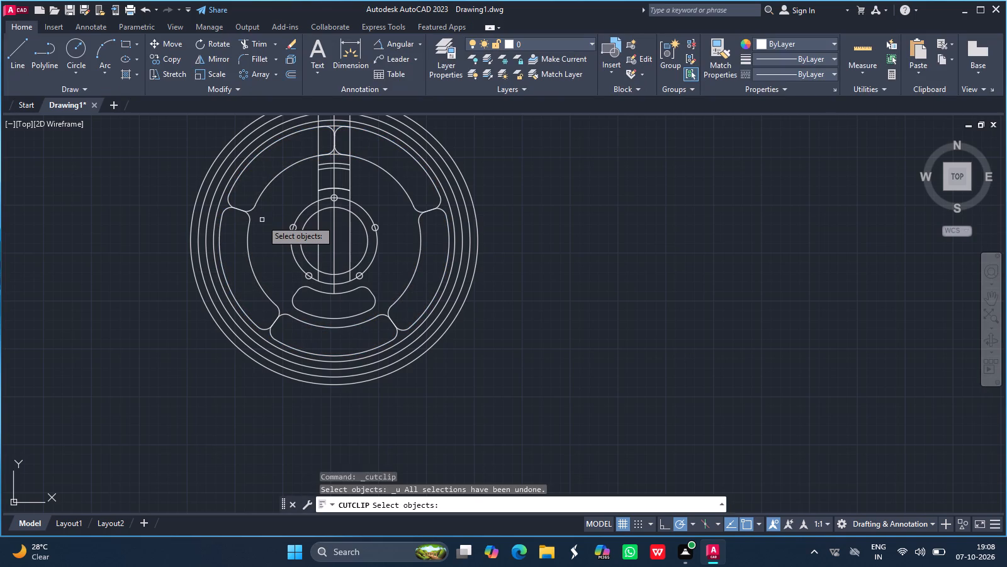
pyautogui.hotkey('ctrl', 'z')
pyautogui.press('Escape')
pyautogui.hotkey('ctrl', 'z')
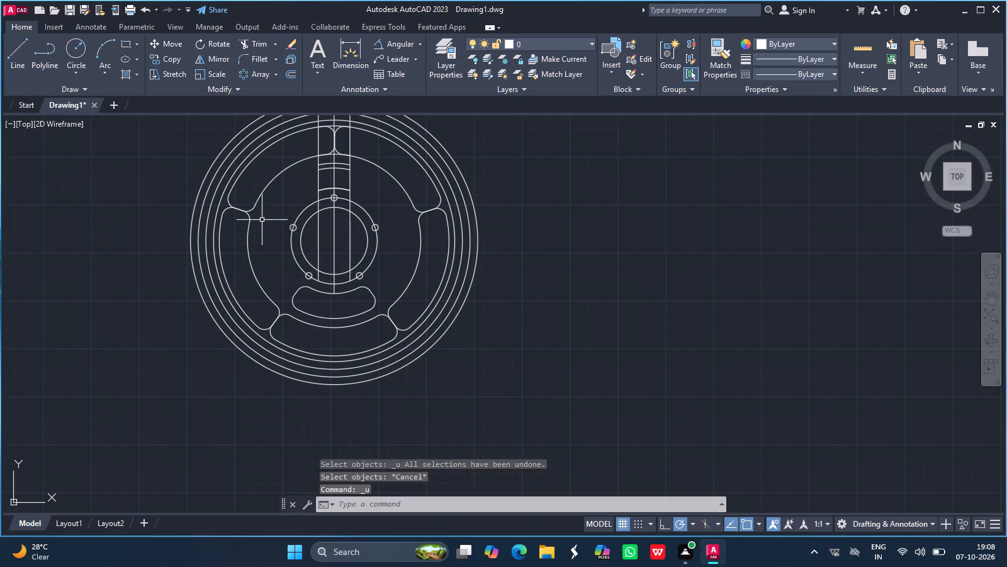
pyautogui.hotkey('ctrl', 'z')
pyautogui.hotkey('ctrl', 'z')
pyautogui.hotkey('ctrl', 'z')
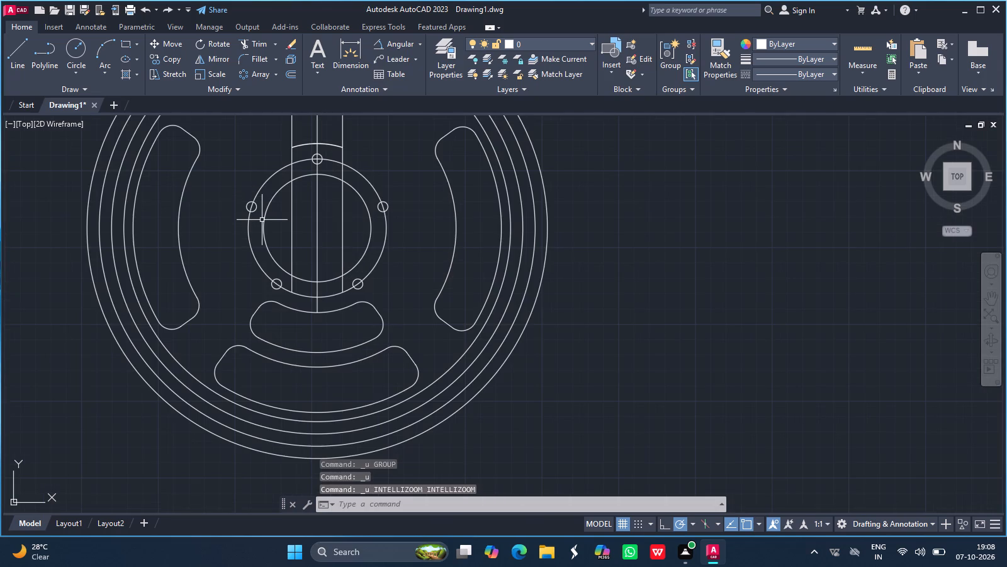
pyautogui.hotkey('ctrl', 'z')
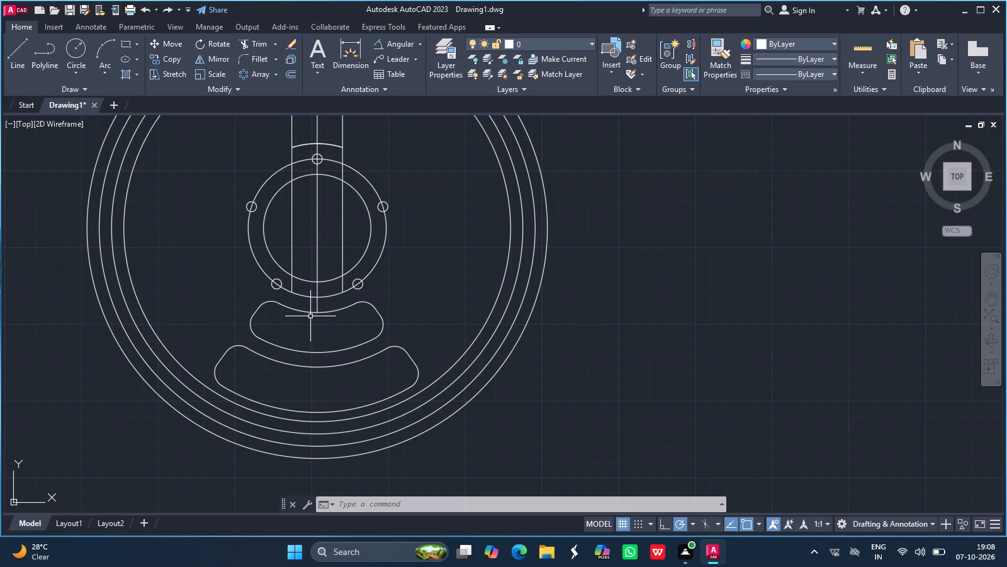
# Delete four of the short construction arcs that cross the vertical lines between the hub and the rim.
pyautogui.scroll(1, 342, 220)
pyautogui.scroll(-2, 342, 220)
pyautogui.scroll(1, 342, 220)
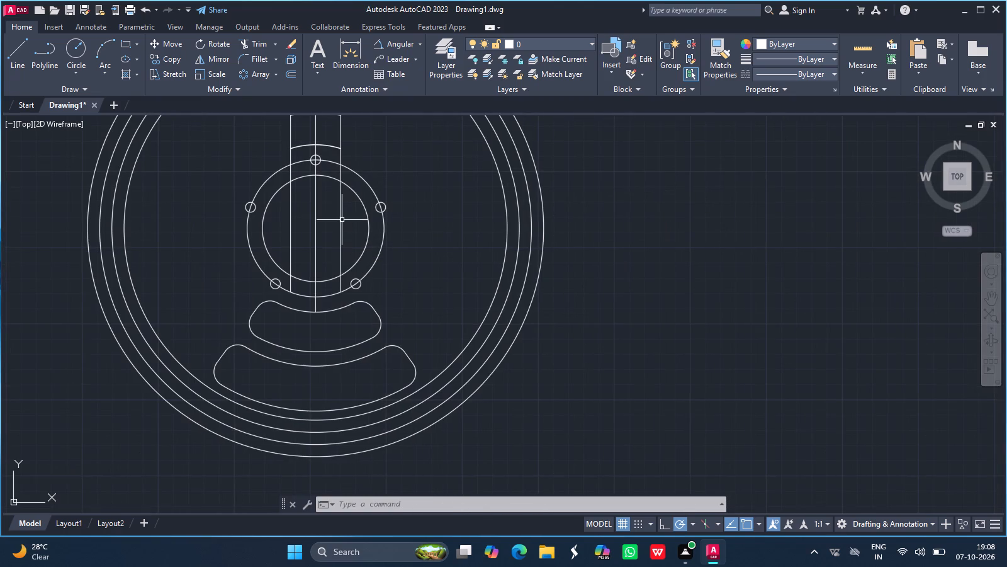
pyautogui.keyDown('ctrl'); pyautogui.scroll(-1, 318, 183); pyautogui.keyUp('ctrl')
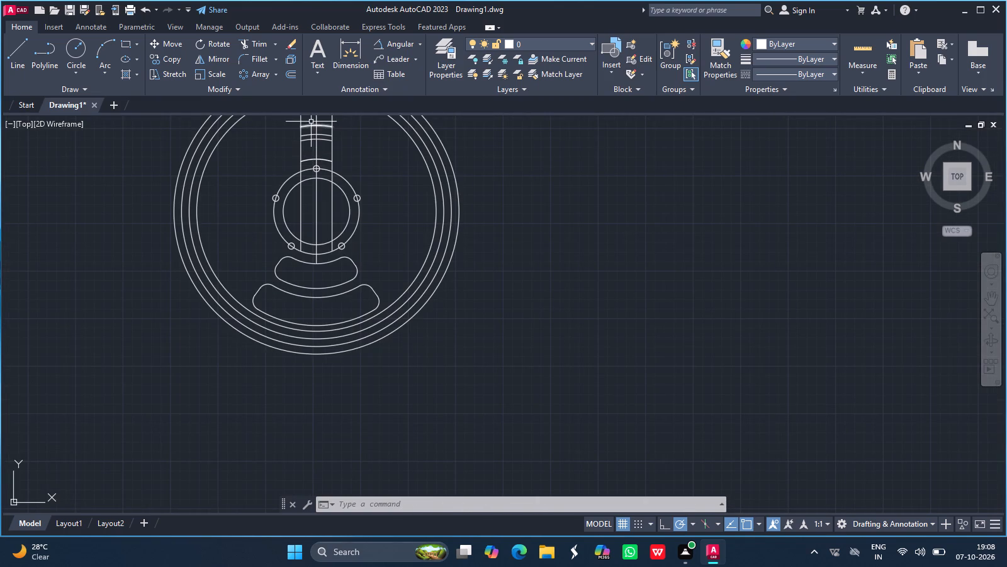
pyautogui.moveTo(307, 125); pyautogui.dragTo(309, 135)
pyautogui.click(309, 135)
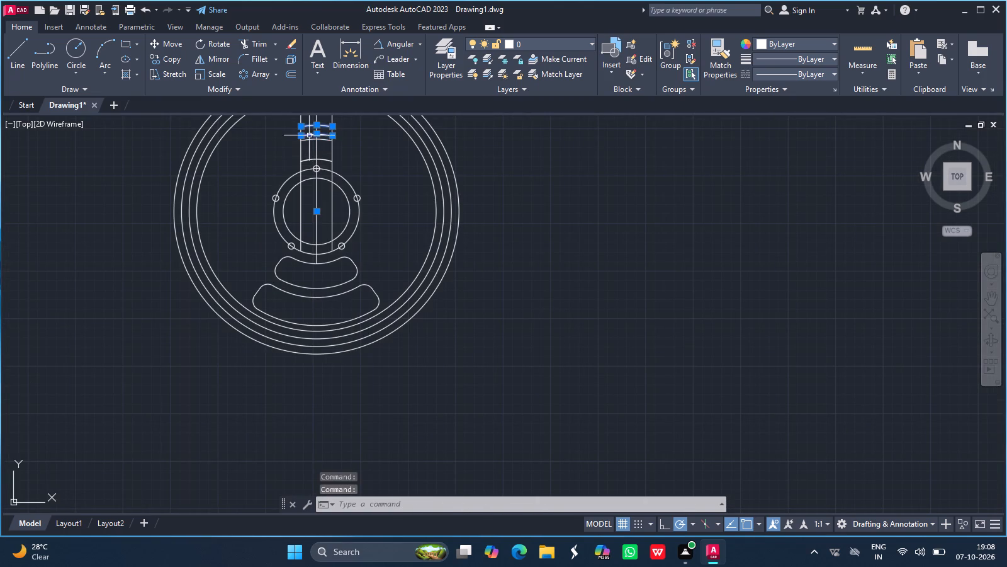
pyautogui.click(306, 140)
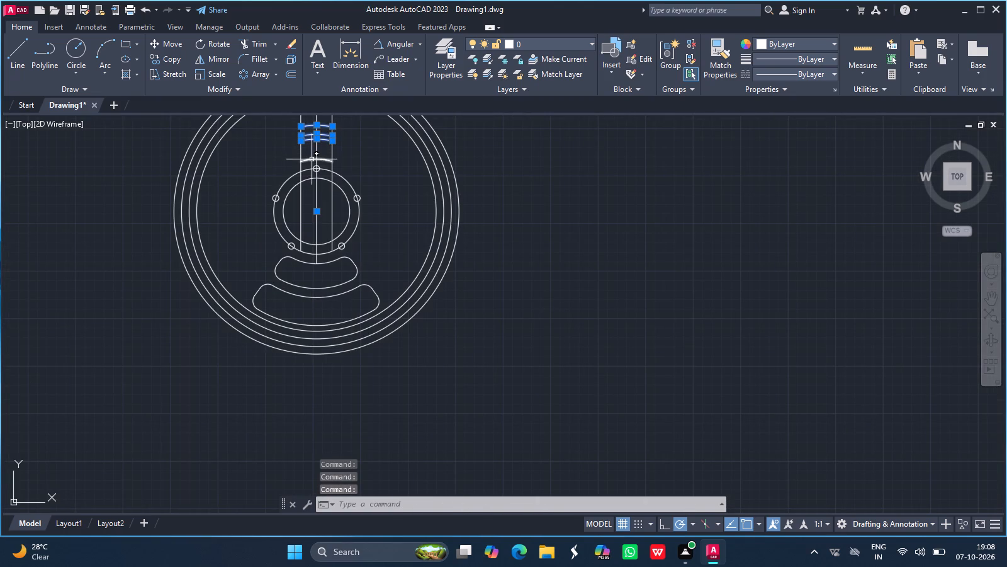
pyautogui.click(312, 159)
pyautogui.press('Delete')
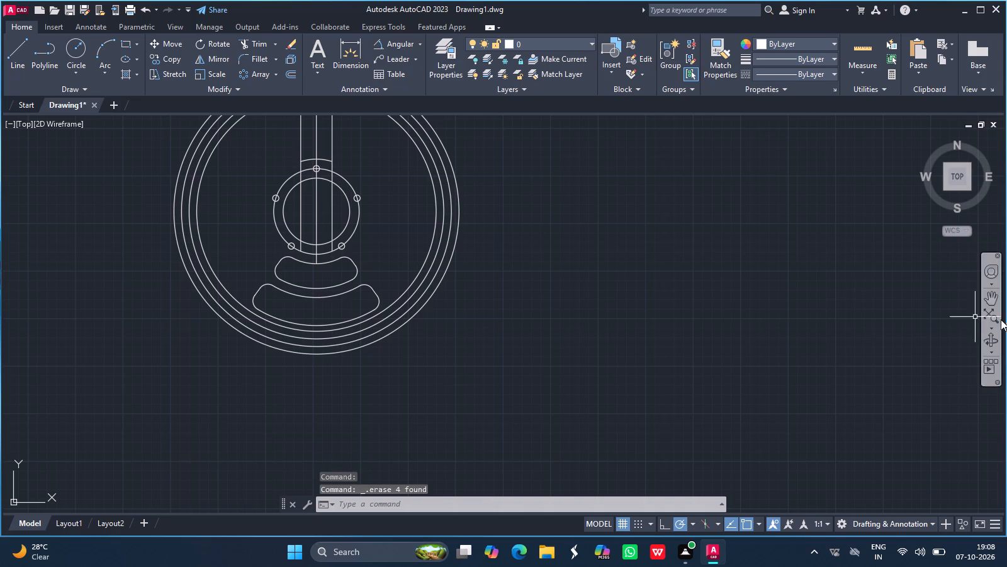
# Delete the remaining short arcs between the vertical lines, one near the rim and one just above the hub.
pyautogui.click(991, 302)
pyautogui.moveTo(315, 225); pyautogui.dragTo(308, 291)
pyautogui.press('Escape')
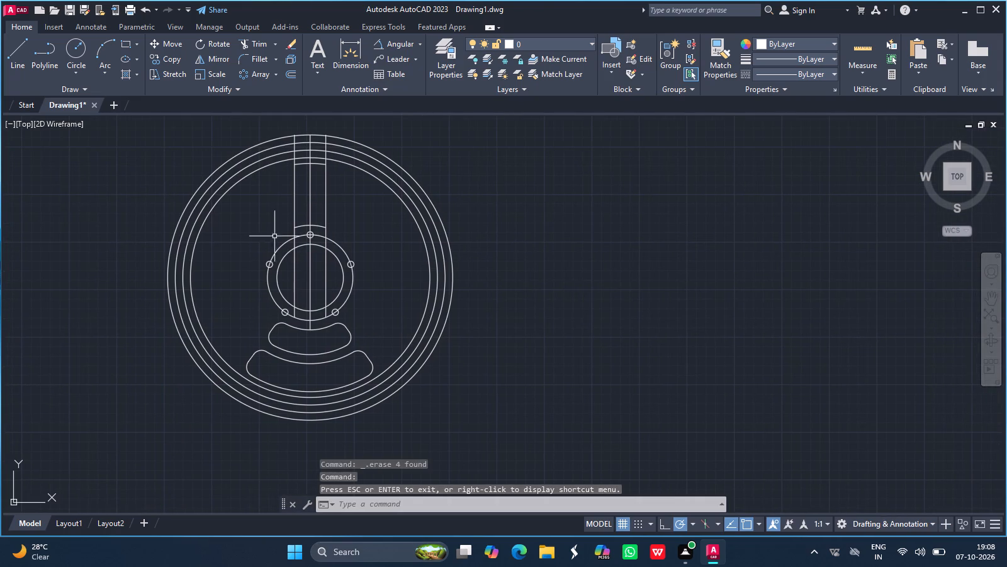
pyautogui.moveTo(299, 162); pyautogui.dragTo(301, 235)
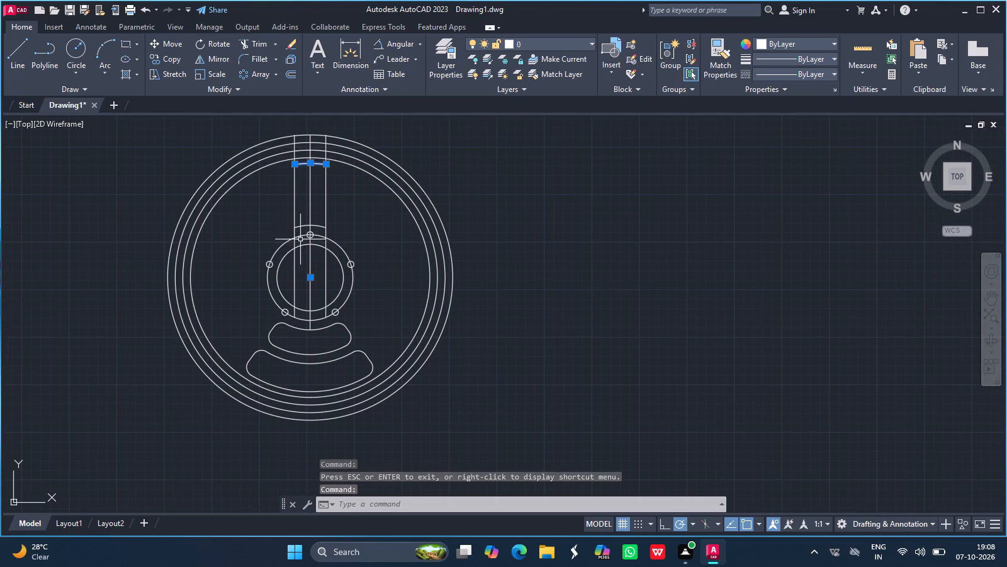
pyautogui.moveTo(301, 235); pyautogui.dragTo(301, 226)
pyautogui.click(301, 226)
pyautogui.press('Delete')
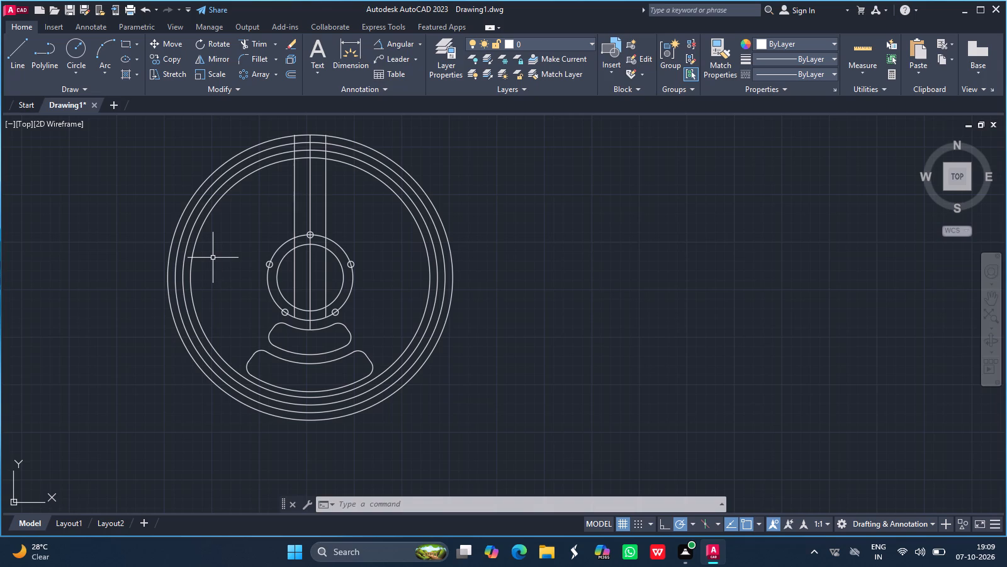
# Draw two horizontal lines, each 150 long, from the wheel's centre to opposite sides of the outermost circle.
pyautogui.click(12, 46)
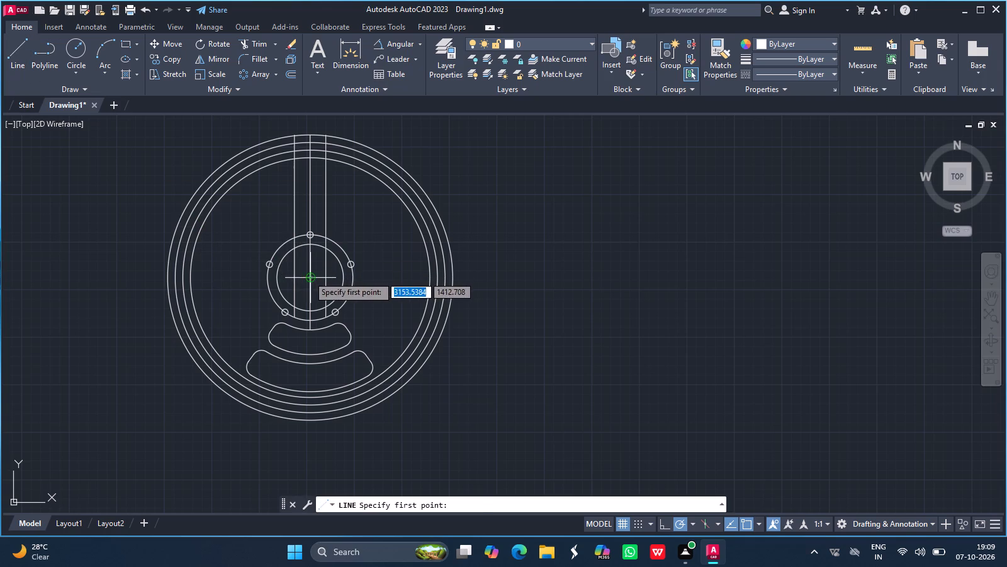
pyautogui.moveTo(308, 276); pyautogui.dragTo(167, 280)
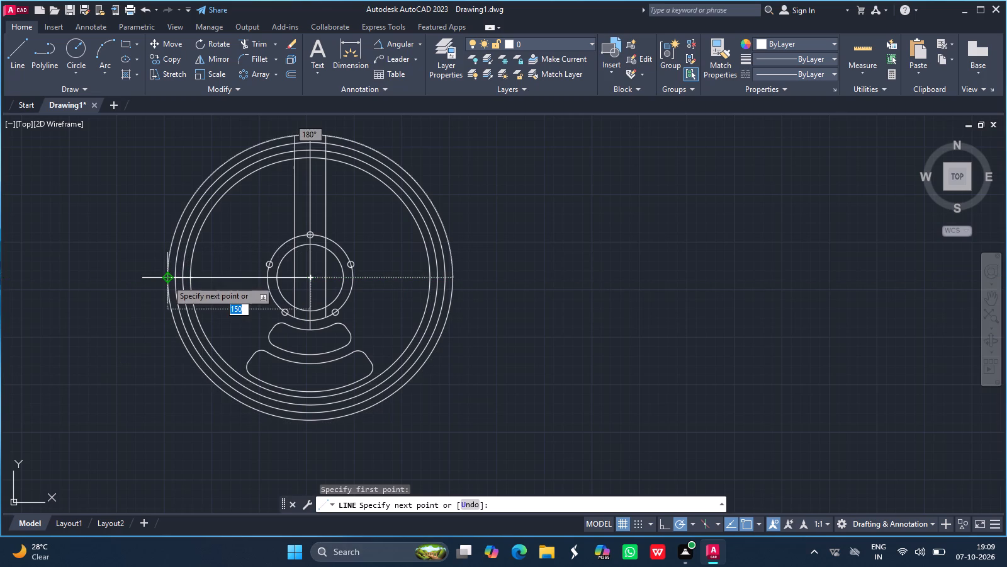
pyautogui.click(167, 280)
pyautogui.press('Return')
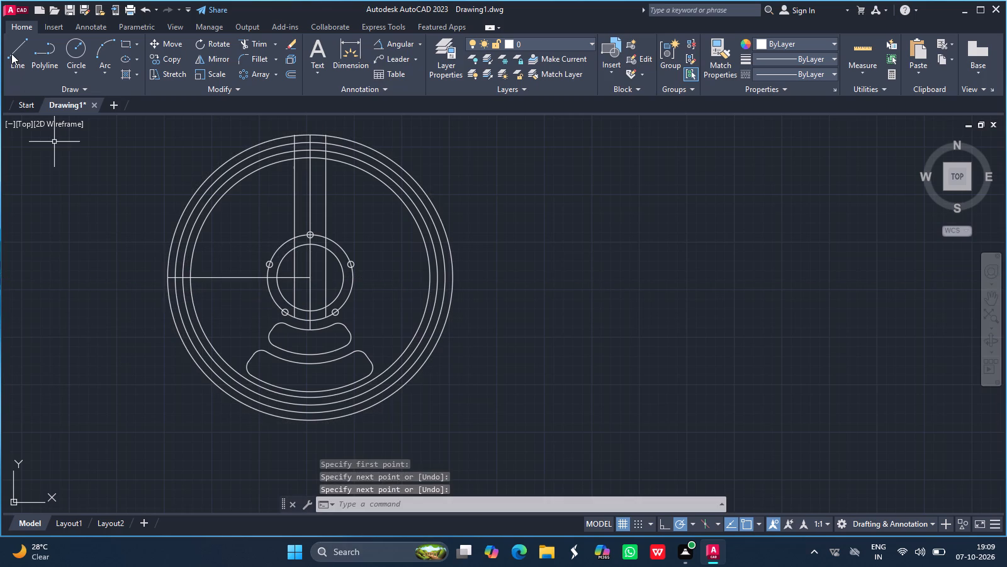
pyautogui.click(11, 54)
pyautogui.click(310, 279)
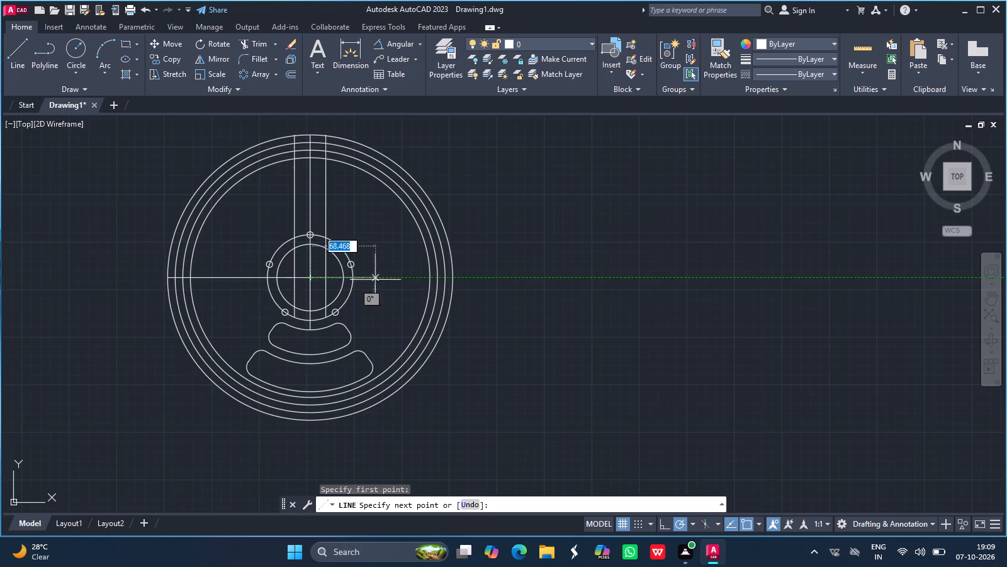
pyautogui.click(454, 277)
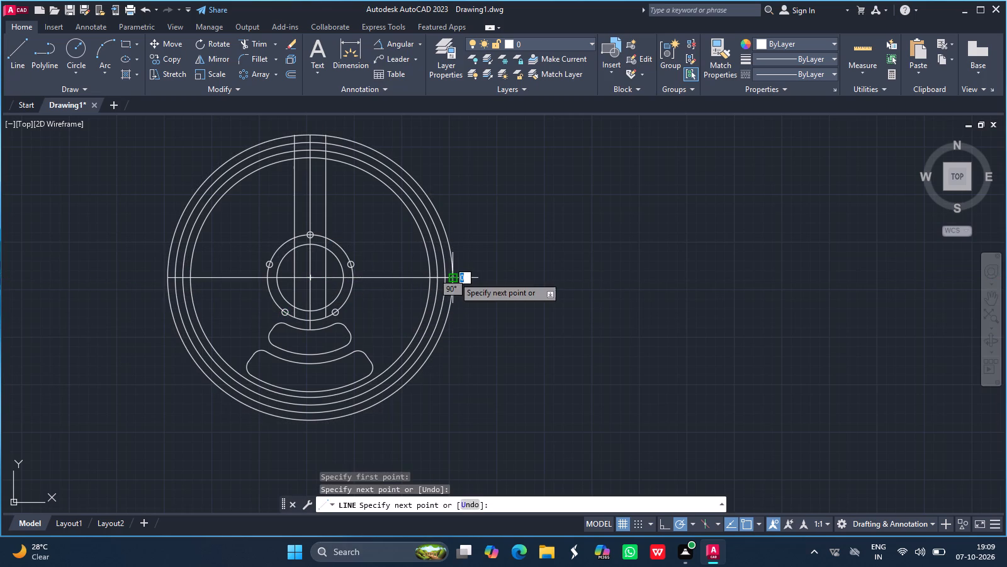
pyautogui.press('Return')
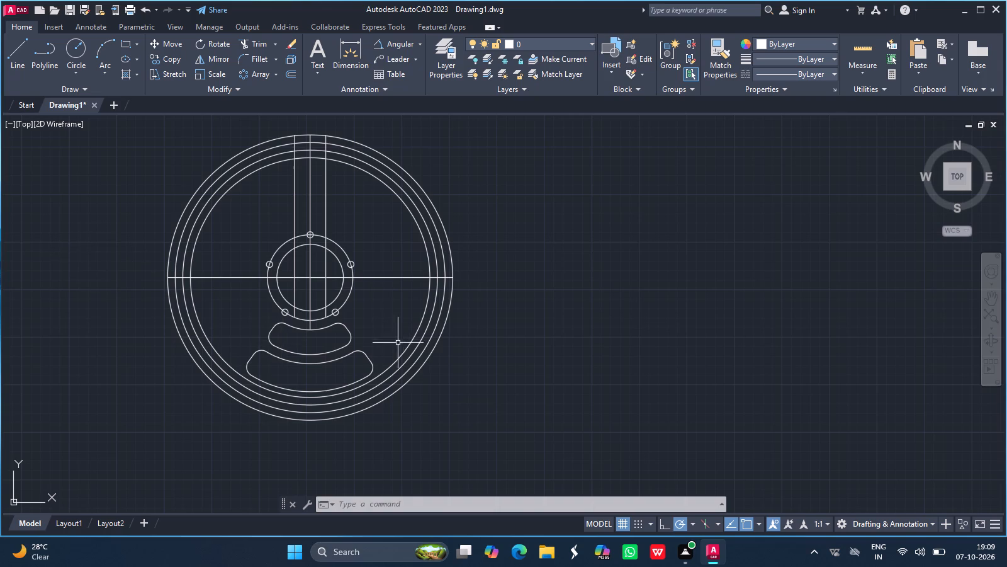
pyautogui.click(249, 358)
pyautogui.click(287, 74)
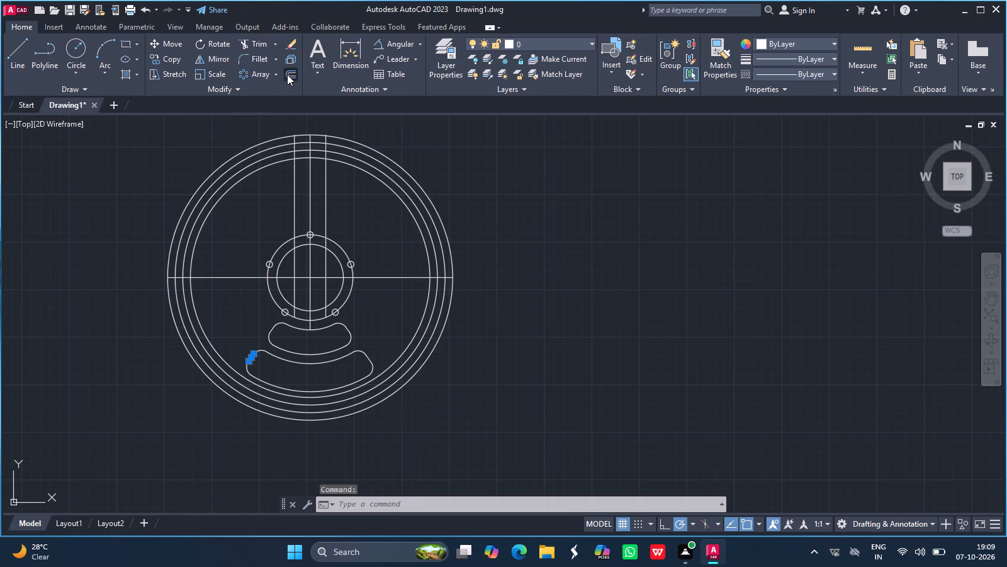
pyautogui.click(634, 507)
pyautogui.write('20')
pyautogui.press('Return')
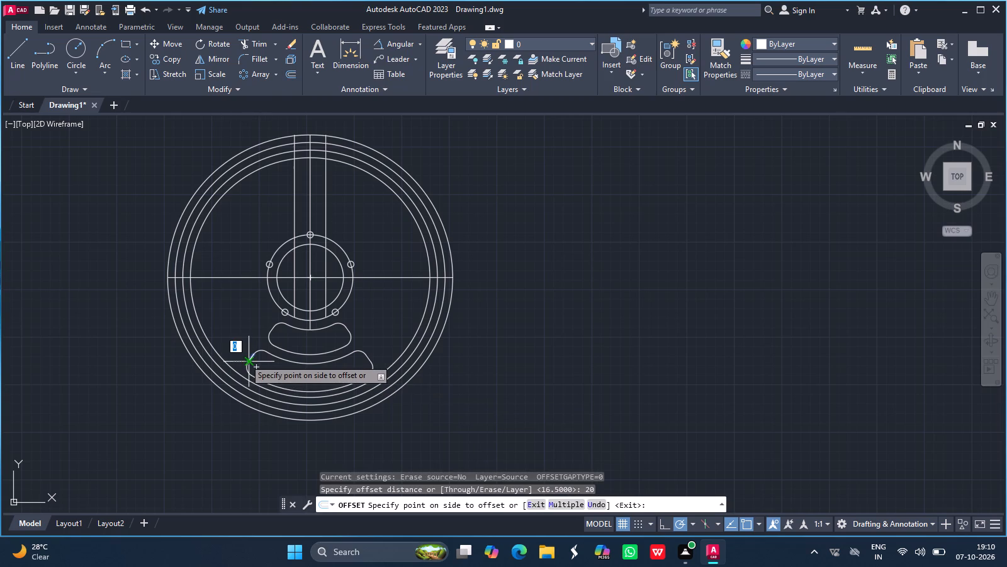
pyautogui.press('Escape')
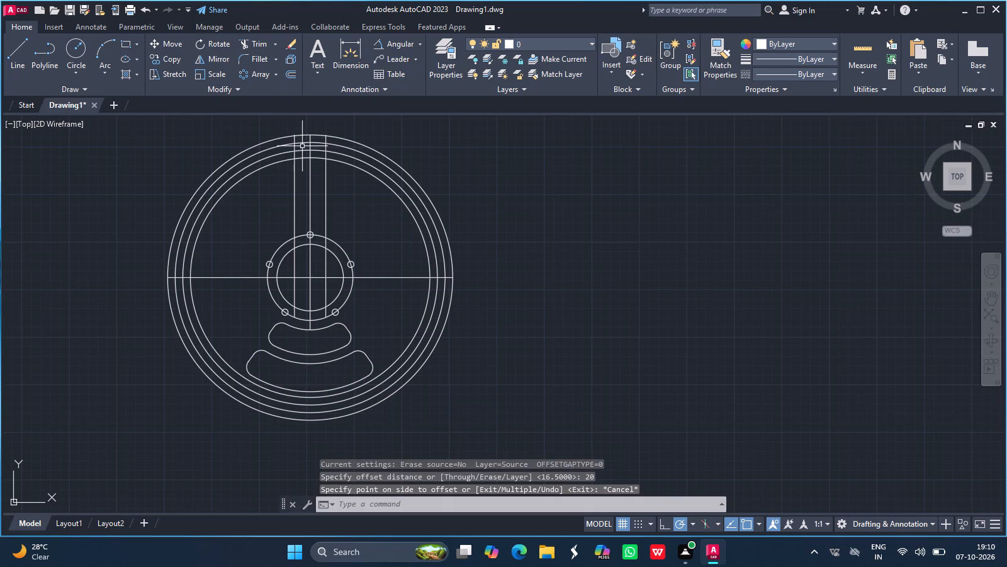
# Offset the two slanted side edges of the outer window outward by 20, one on each side.
pyautogui.click(291, 74)
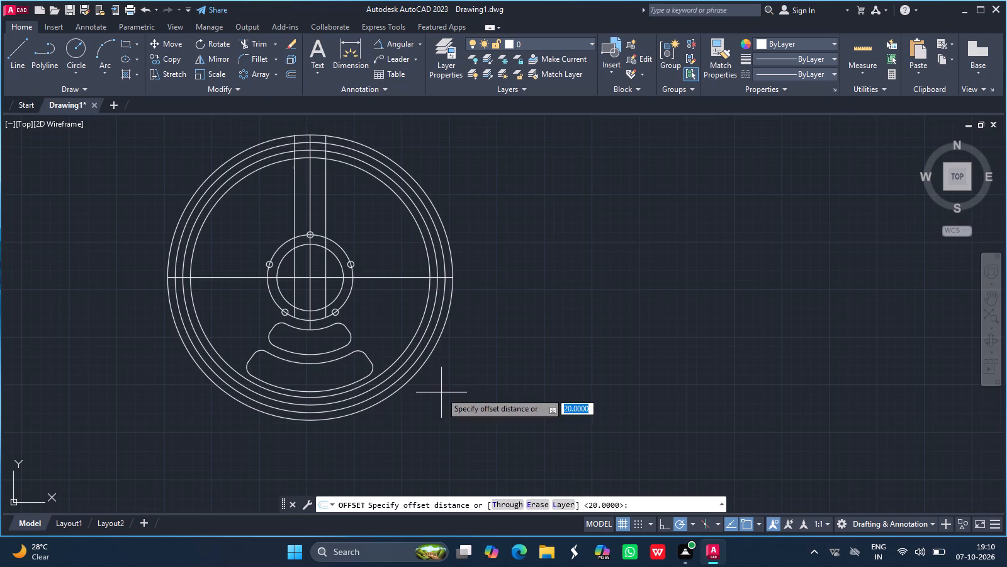
pyautogui.click(649, 506)
pyautogui.write('20')
pyautogui.press('Return')
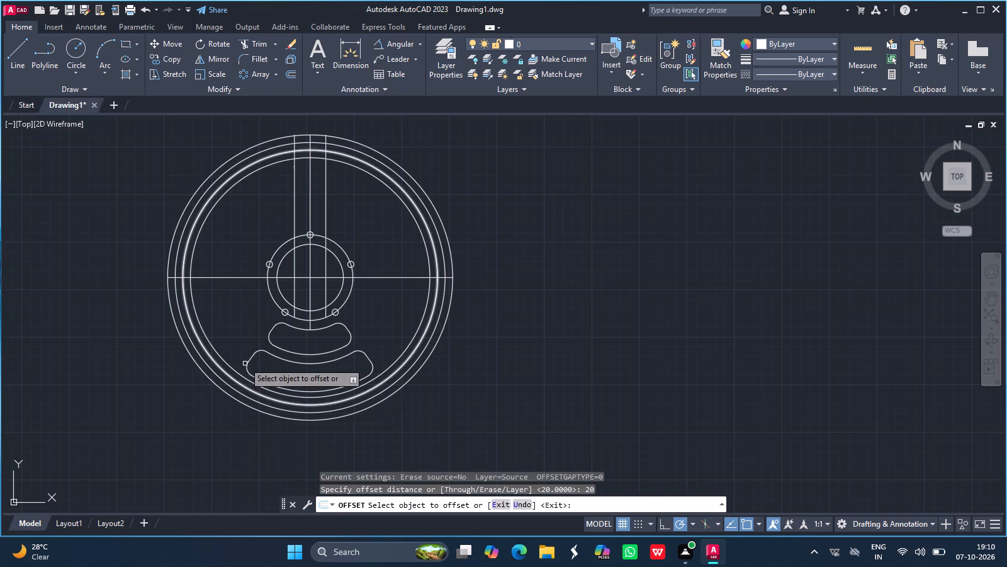
pyautogui.moveTo(250, 361); pyautogui.dragTo(237, 344)
pyautogui.click(237, 344)
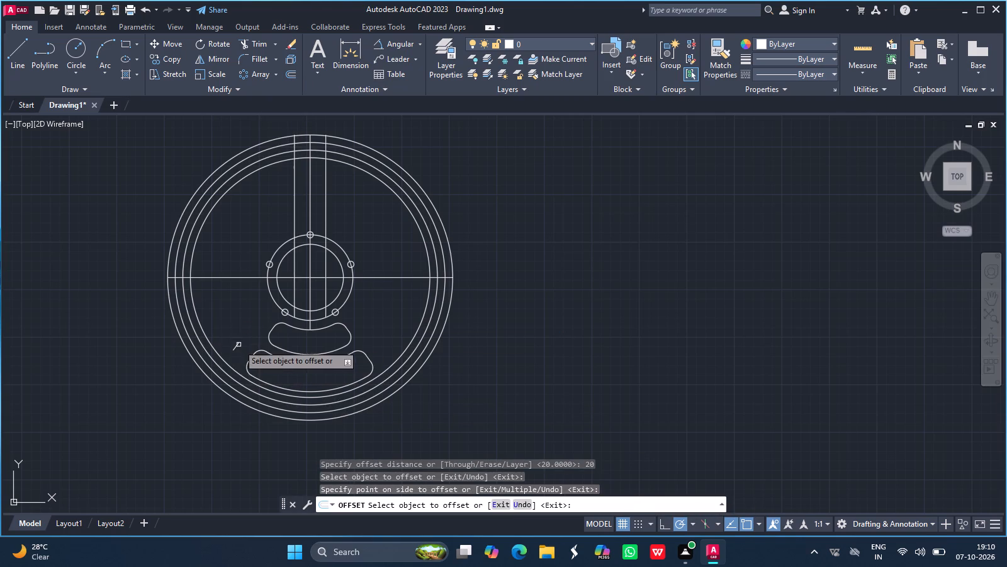
pyautogui.moveTo(368, 358); pyautogui.dragTo(393, 336)
pyautogui.click(393, 336)
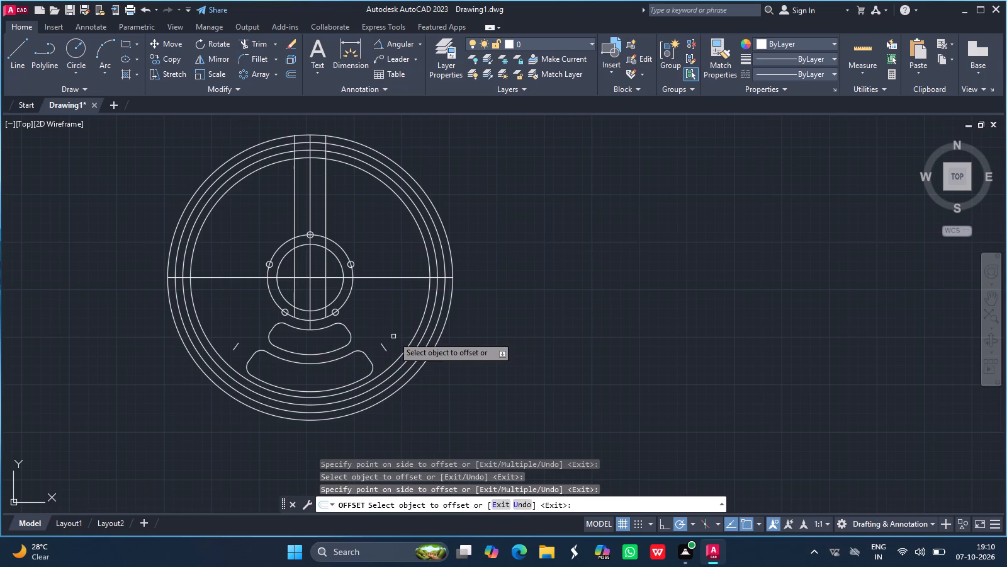
pyautogui.press('Escape')
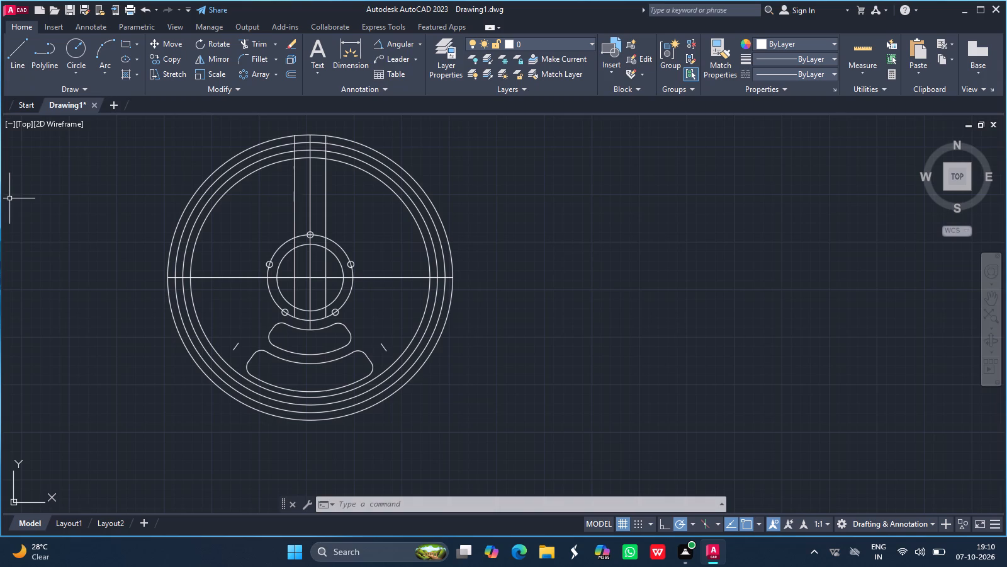
# Extend the left offset line inward to the outer hub circle and outward to the innermost rim circle.
pyautogui.write('exte')
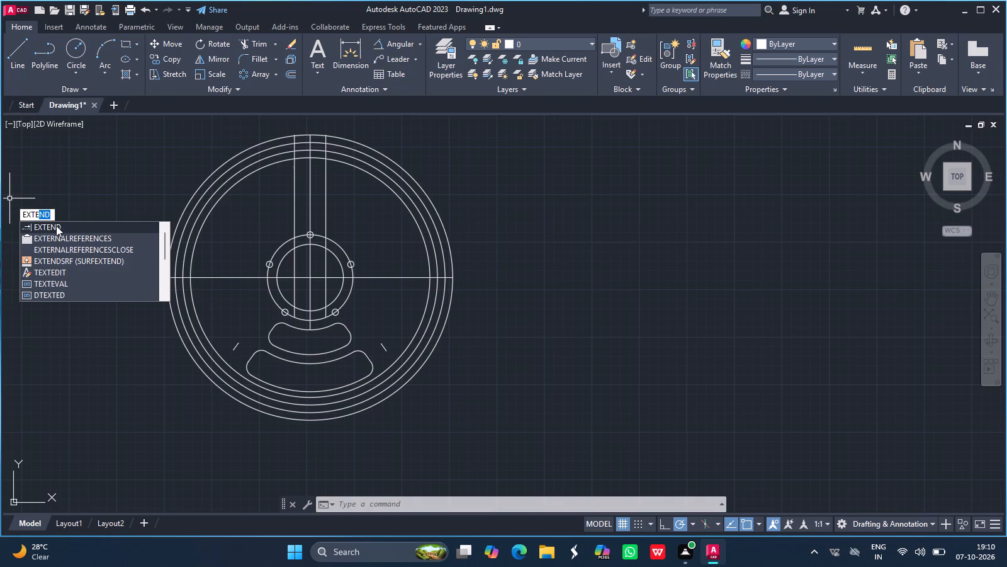
pyautogui.click(56, 226)
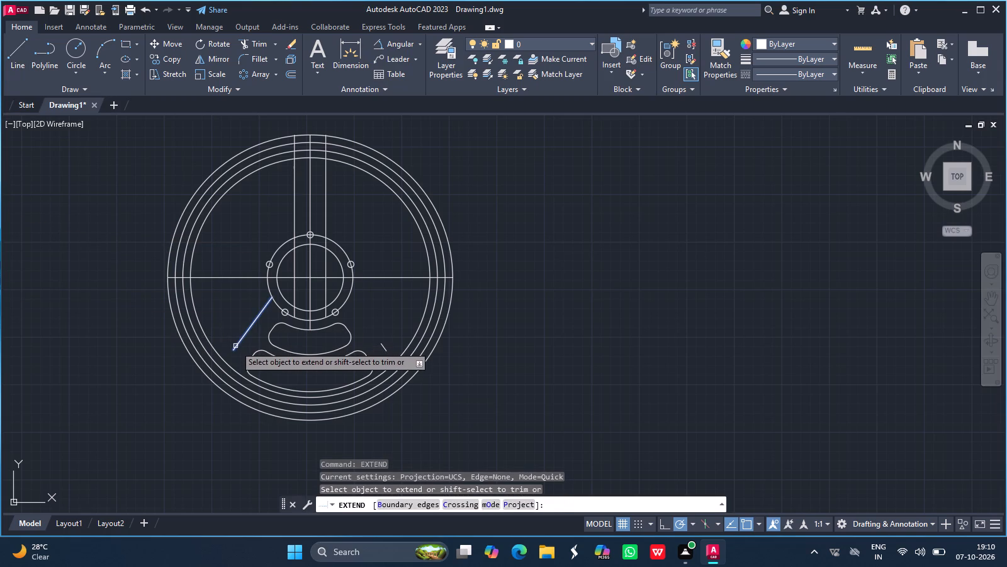
pyautogui.click(235, 346)
pyautogui.click(234, 349)
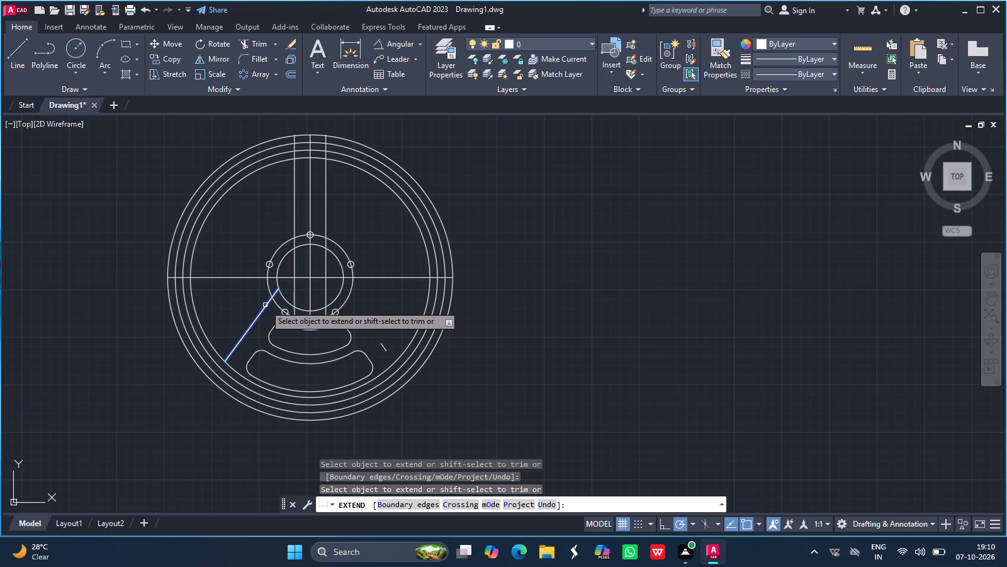
pyautogui.press('Escape')
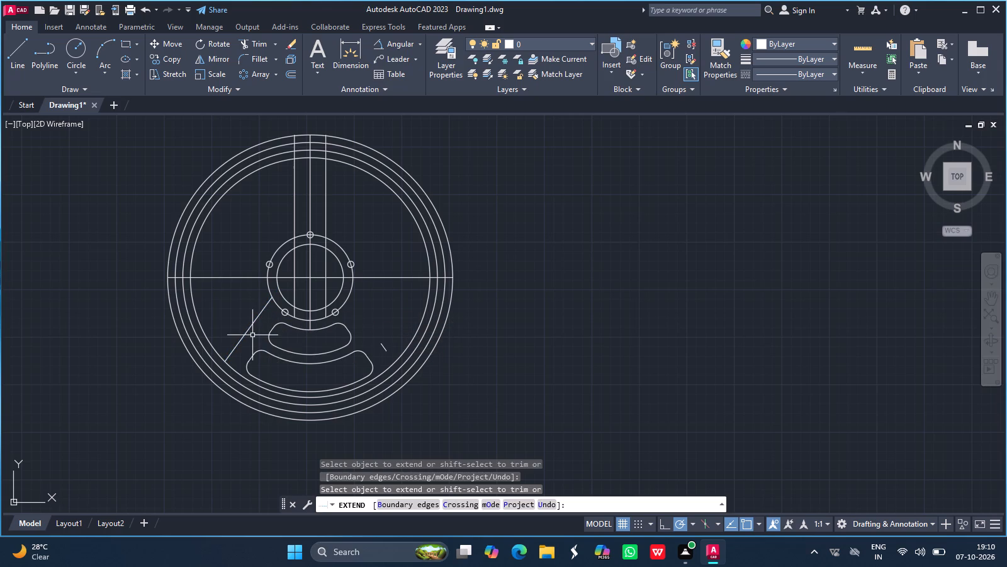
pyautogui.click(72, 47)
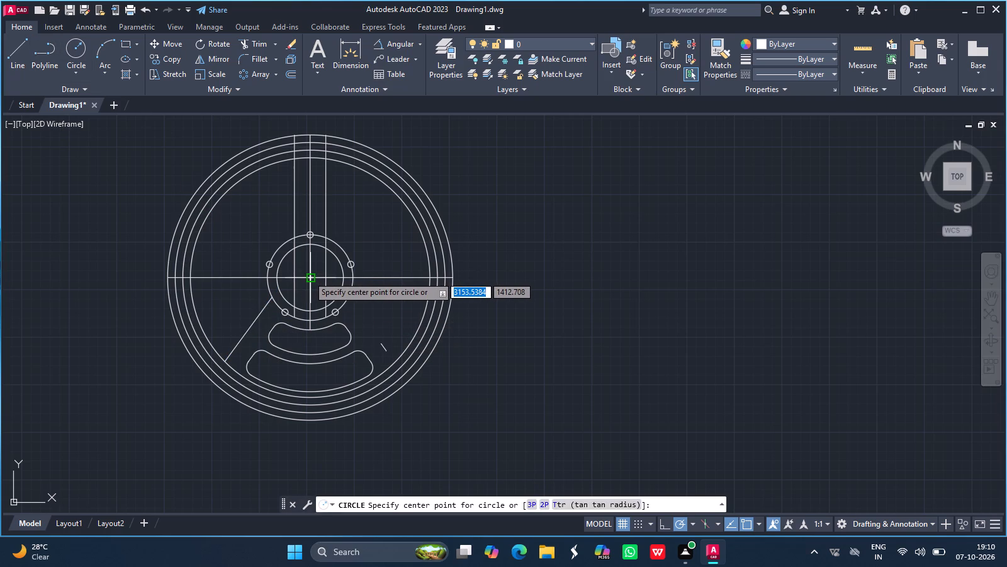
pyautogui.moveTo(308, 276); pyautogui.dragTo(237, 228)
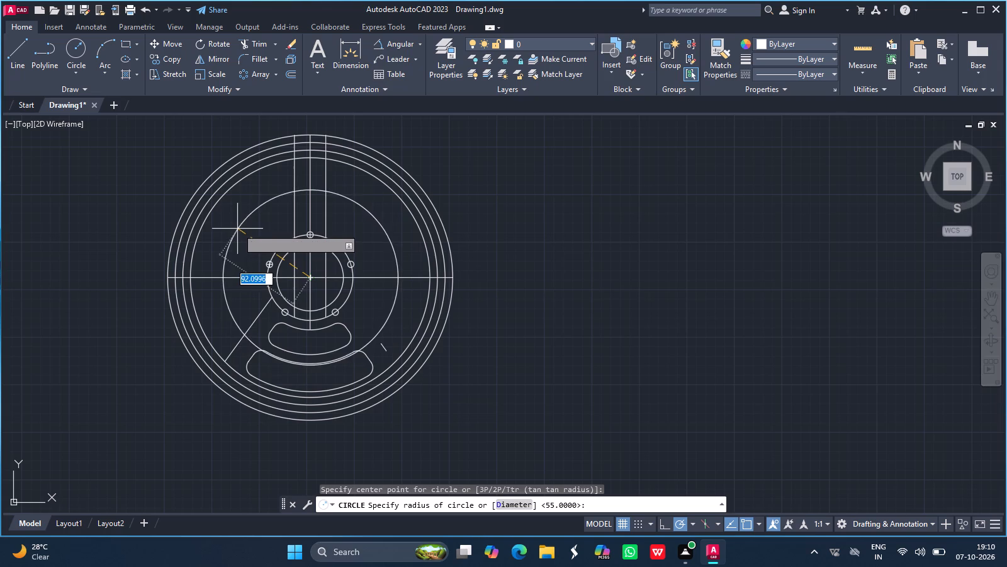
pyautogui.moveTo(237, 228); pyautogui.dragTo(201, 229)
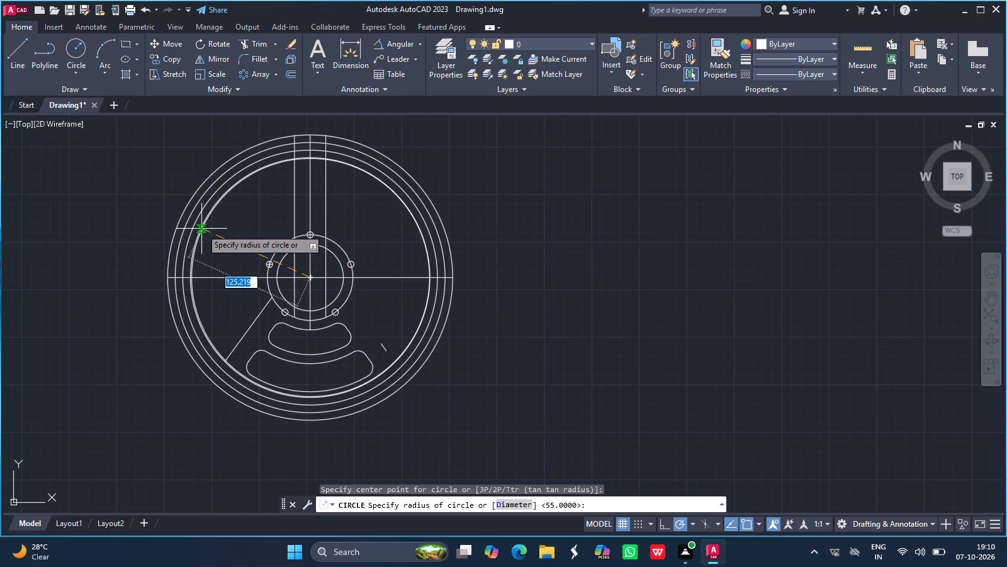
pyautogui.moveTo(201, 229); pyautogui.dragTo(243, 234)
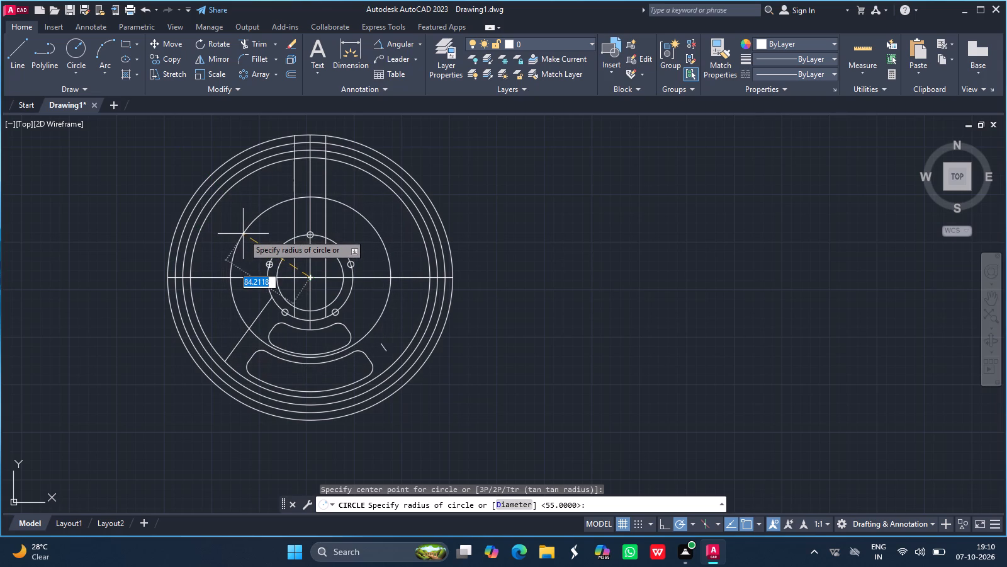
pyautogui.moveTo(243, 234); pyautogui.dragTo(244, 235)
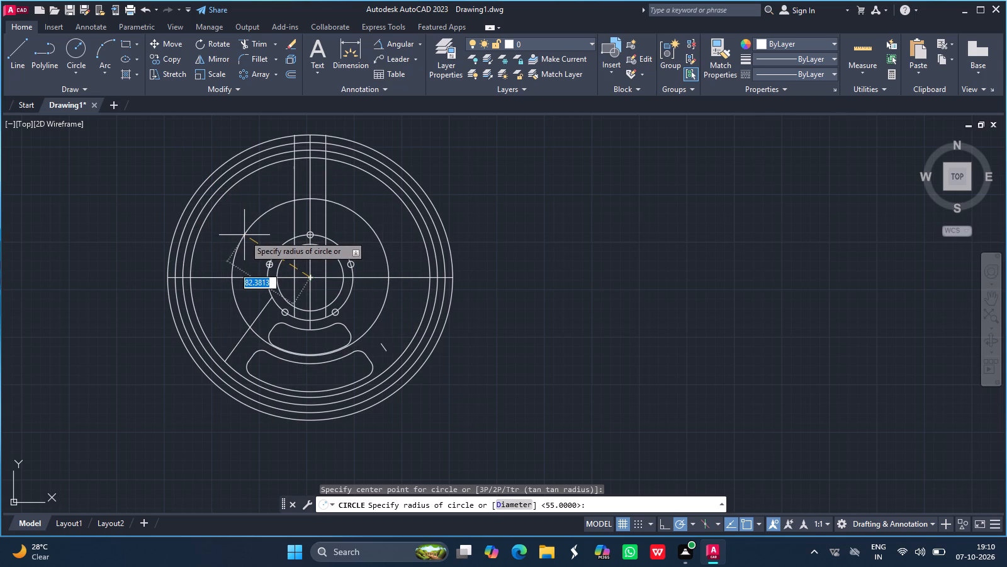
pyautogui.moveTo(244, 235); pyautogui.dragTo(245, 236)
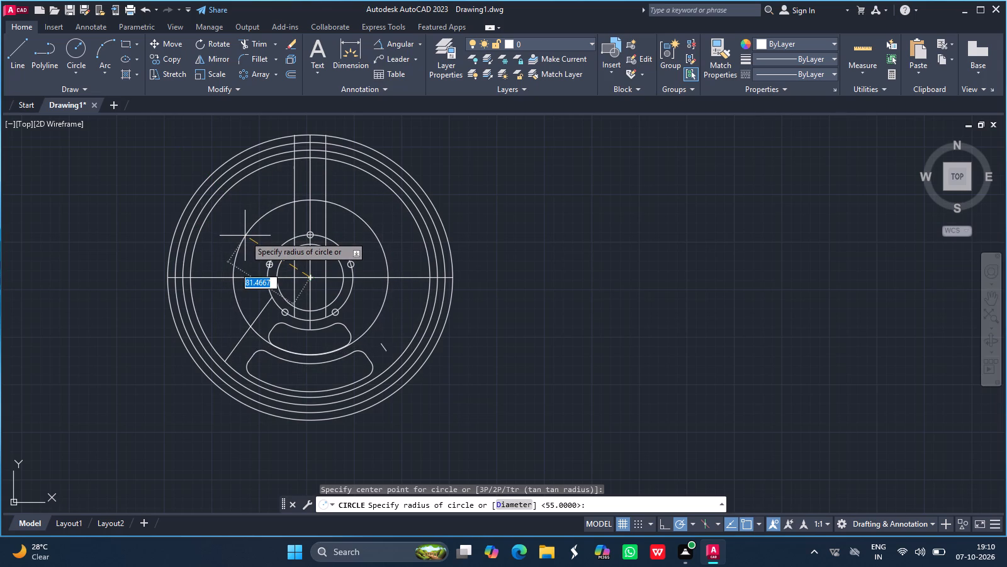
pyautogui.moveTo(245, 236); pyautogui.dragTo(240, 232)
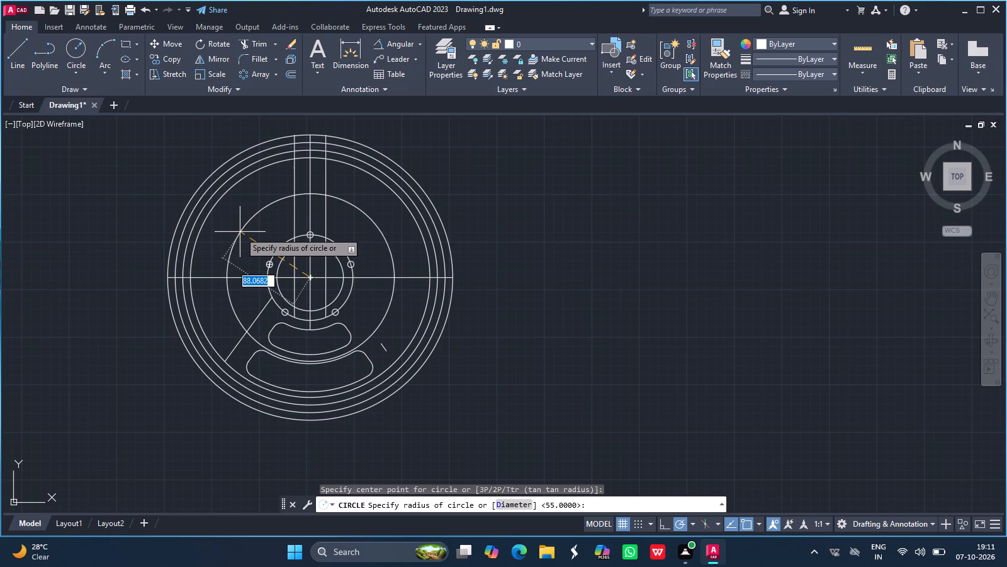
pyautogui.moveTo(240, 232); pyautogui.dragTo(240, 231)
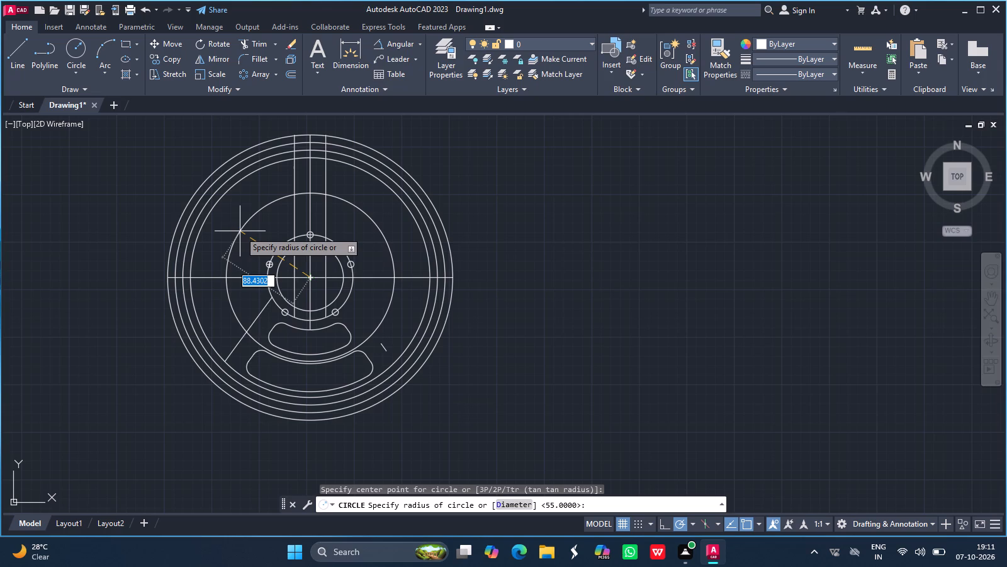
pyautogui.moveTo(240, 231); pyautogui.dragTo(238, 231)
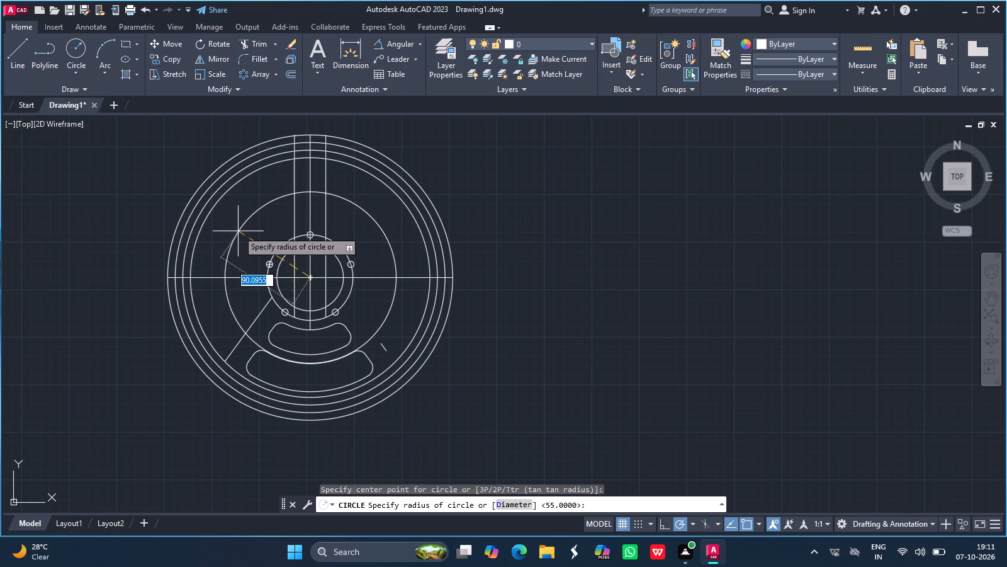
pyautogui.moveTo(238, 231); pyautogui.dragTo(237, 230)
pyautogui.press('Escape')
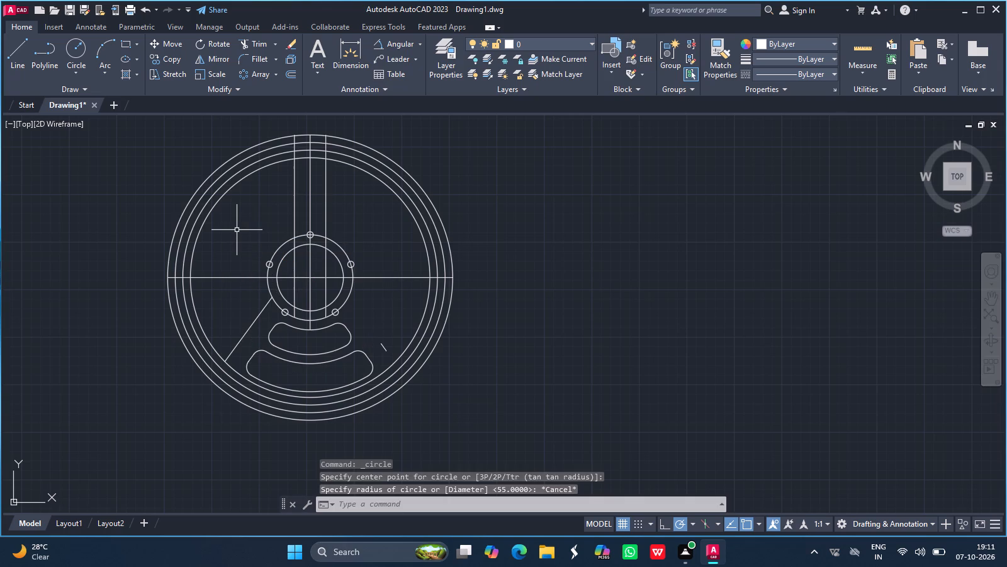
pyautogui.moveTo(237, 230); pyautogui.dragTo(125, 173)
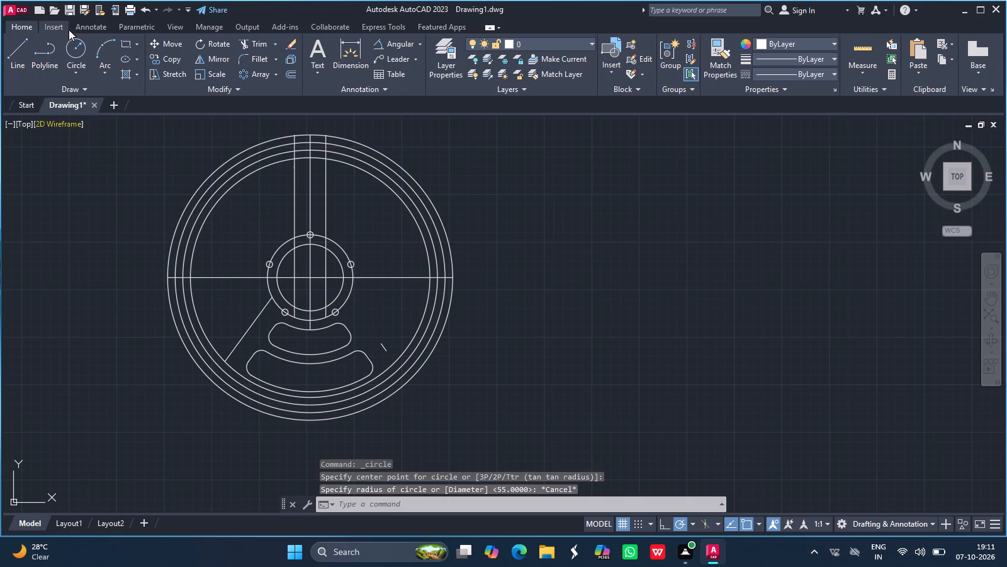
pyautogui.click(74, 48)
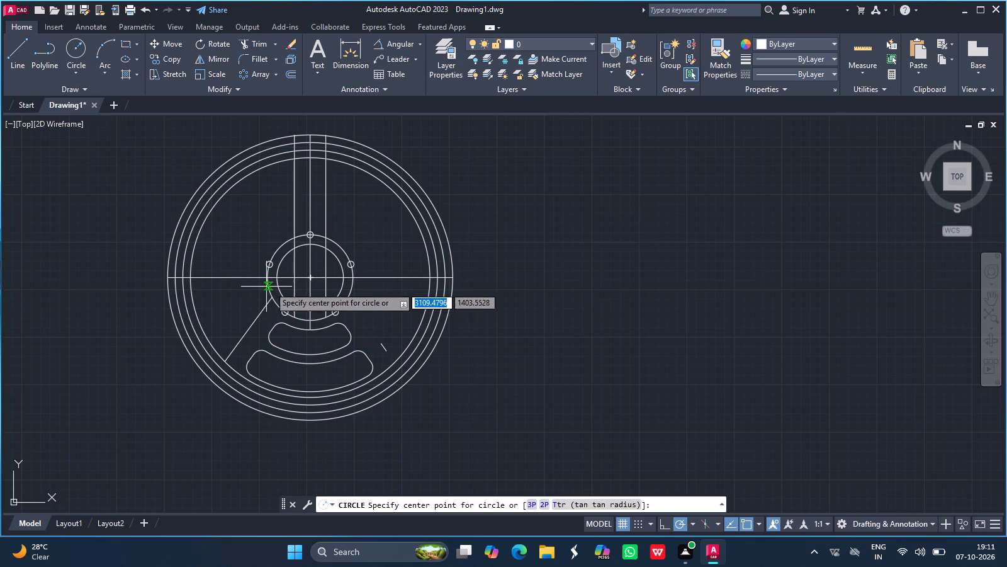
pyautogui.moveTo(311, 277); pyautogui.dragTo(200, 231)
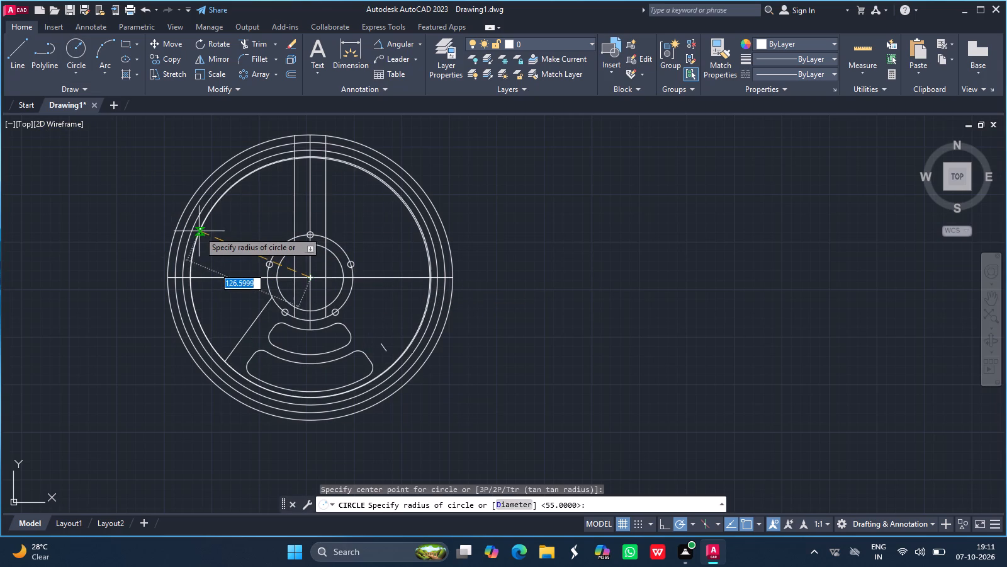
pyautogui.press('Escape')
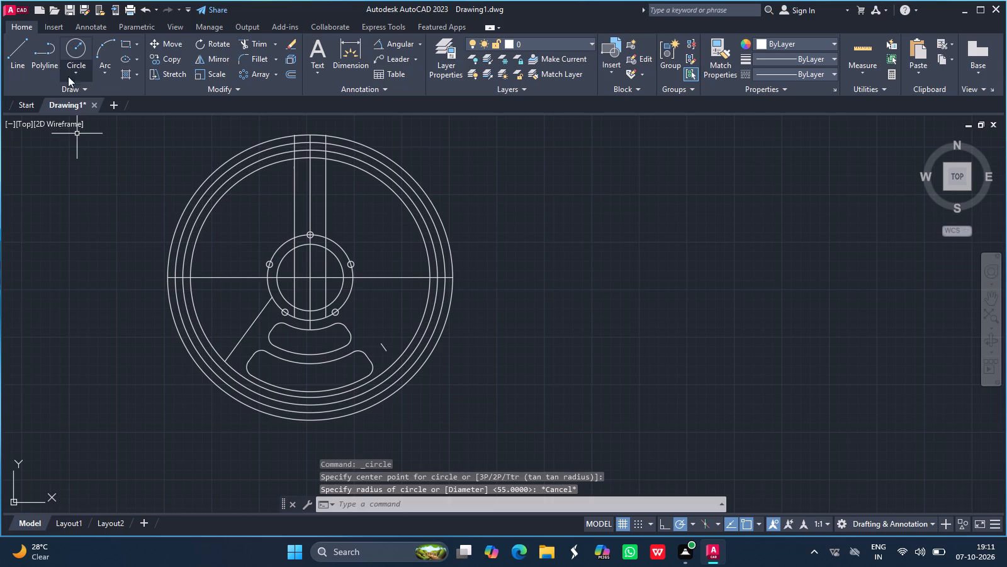
# Draw a circle of diameter 240 centred on the wheel's centre.
pyautogui.click(92, 69)
pyautogui.click(92, 120)
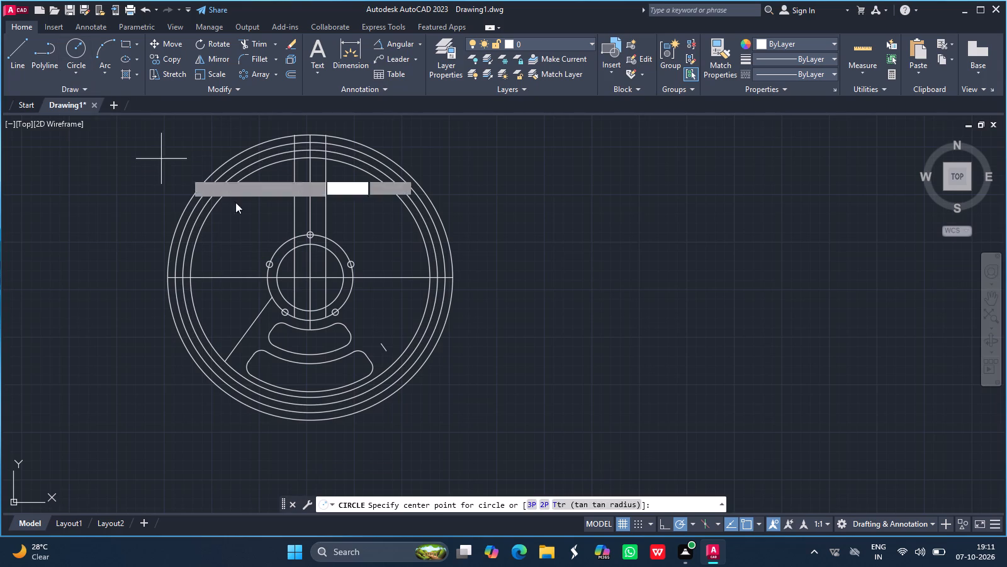
pyautogui.moveTo(310, 275); pyautogui.dragTo(202, 210)
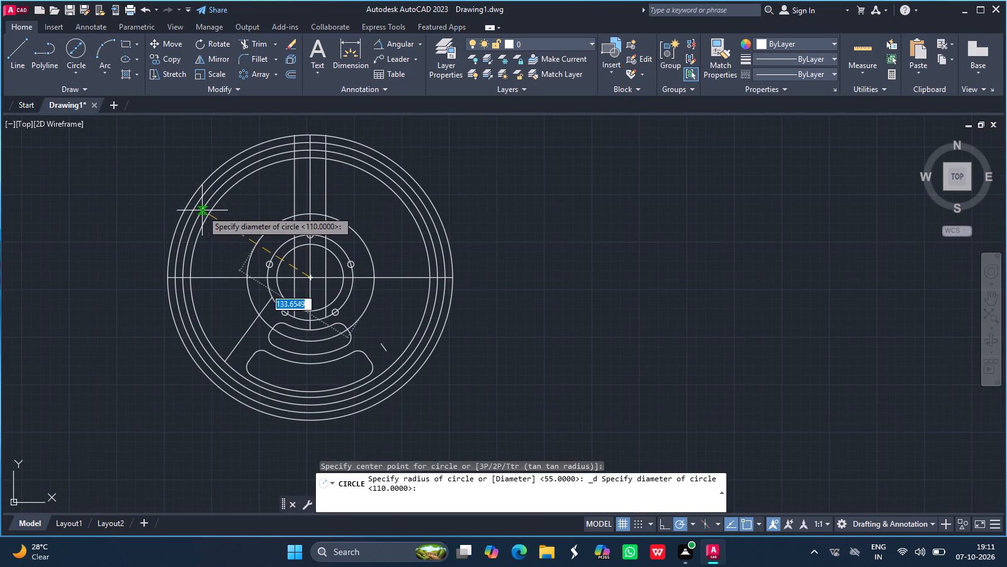
pyautogui.moveTo(202, 210); pyautogui.dragTo(194, 205)
pyautogui.write('24')
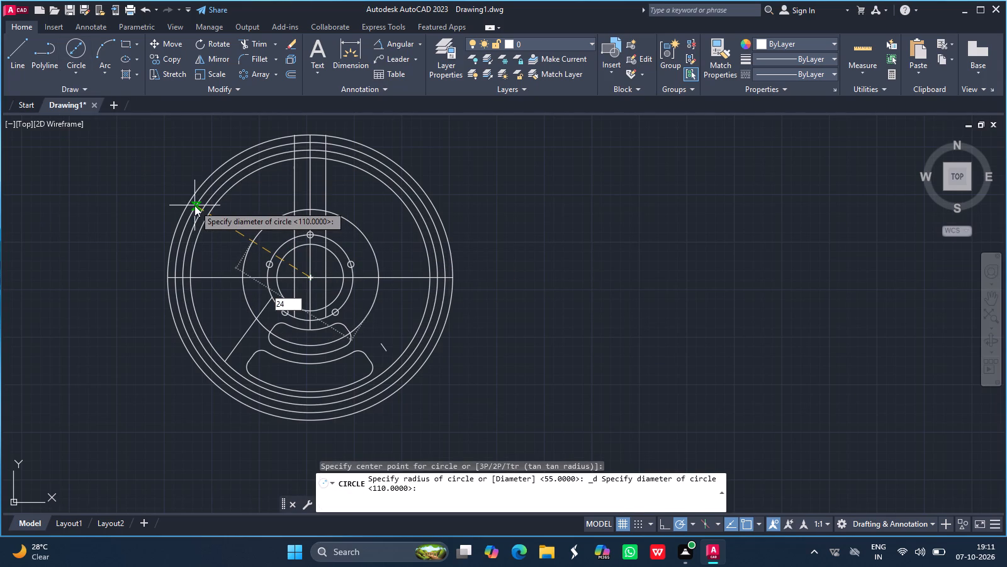
pyautogui.press('0')
pyautogui.press('Return')
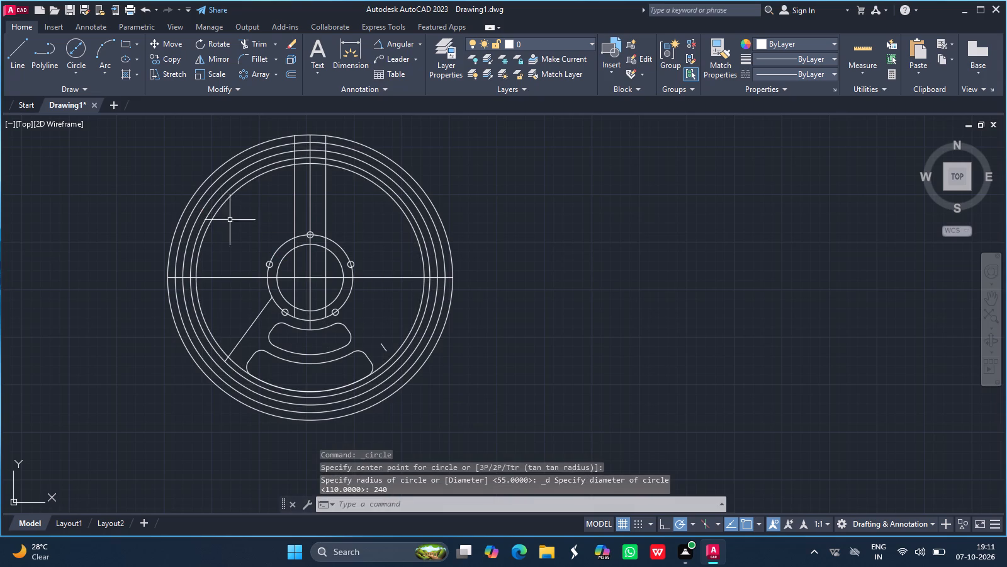
# Draw a concentric circle of diameter 181 at the wheel's centre.
pyautogui.click(72, 48)
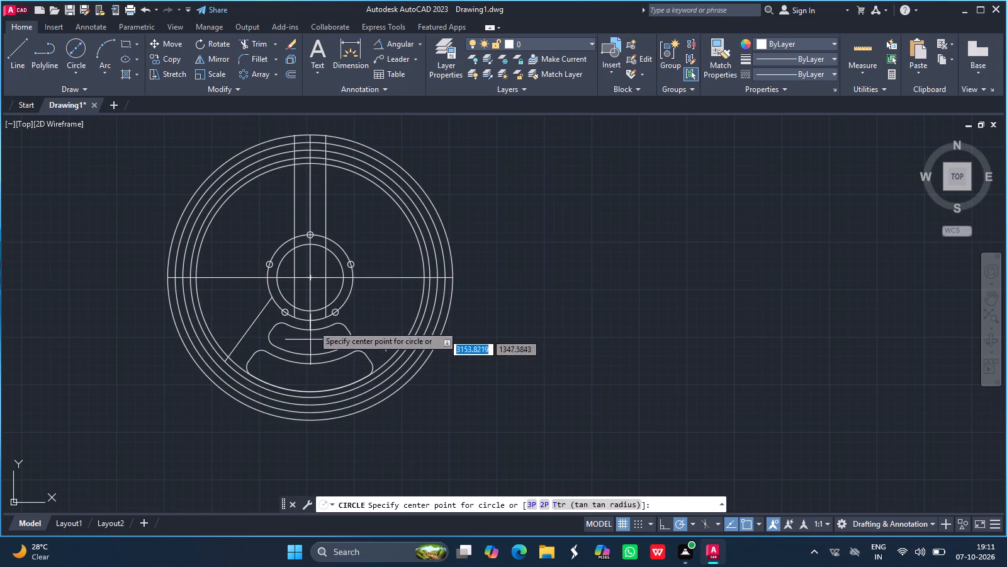
pyautogui.moveTo(310, 277); pyautogui.dragTo(209, 214)
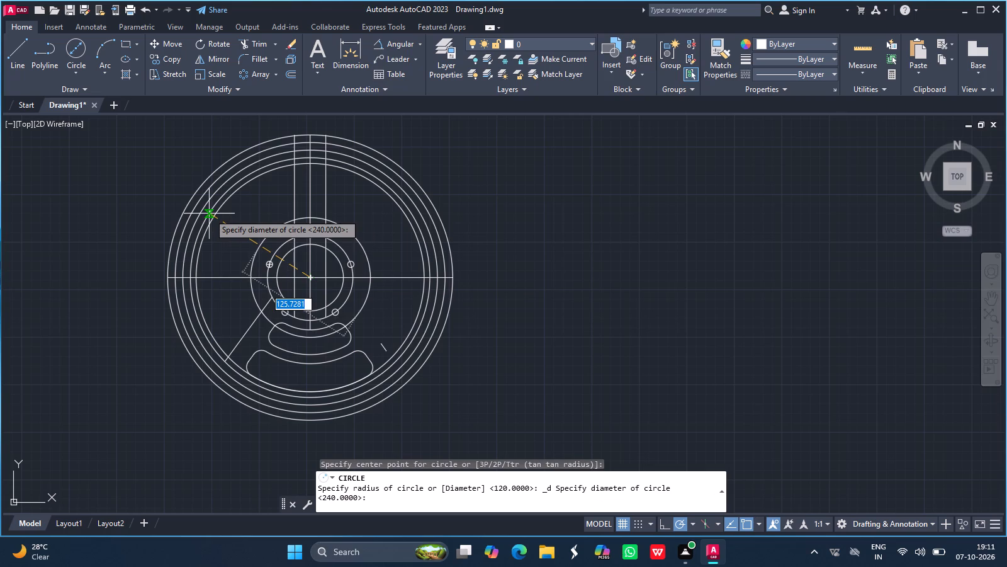
pyautogui.write('181')
pyautogui.press('Return')
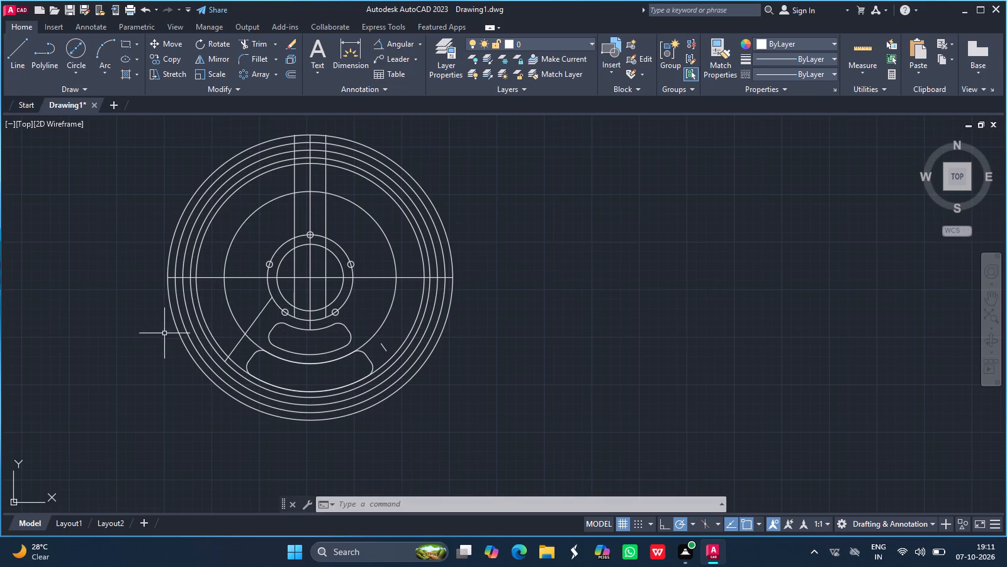
# Fillet the corner between the 240 diameter circle and the left slanted line with radius 10.
pyautogui.click(288, 72)
pyautogui.click(253, 59)
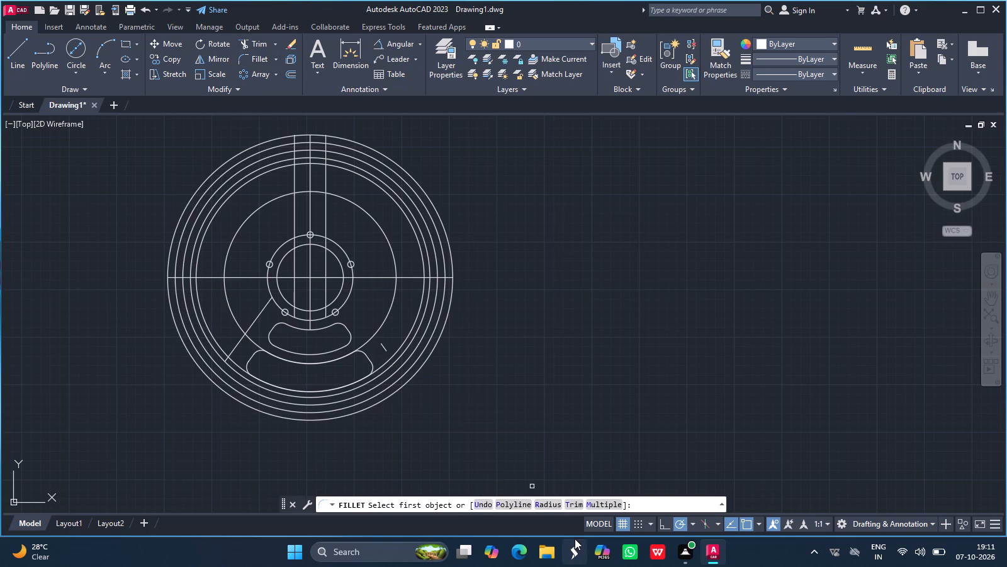
pyautogui.click(546, 501)
pyautogui.write('10')
pyautogui.press('Return')
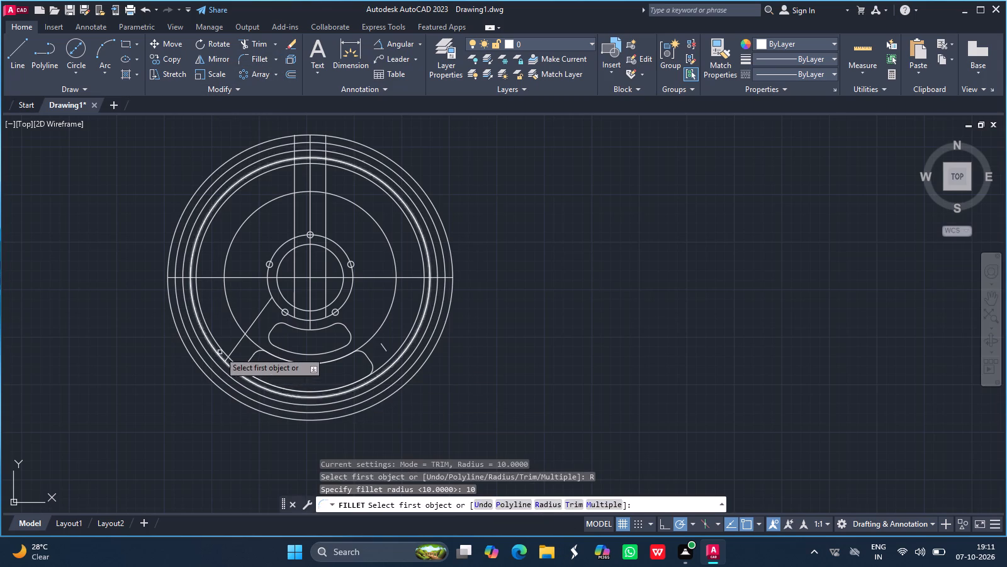
pyautogui.moveTo(224, 351); pyautogui.dragTo(235, 350)
pyautogui.click(235, 350)
pyautogui.press('Return')
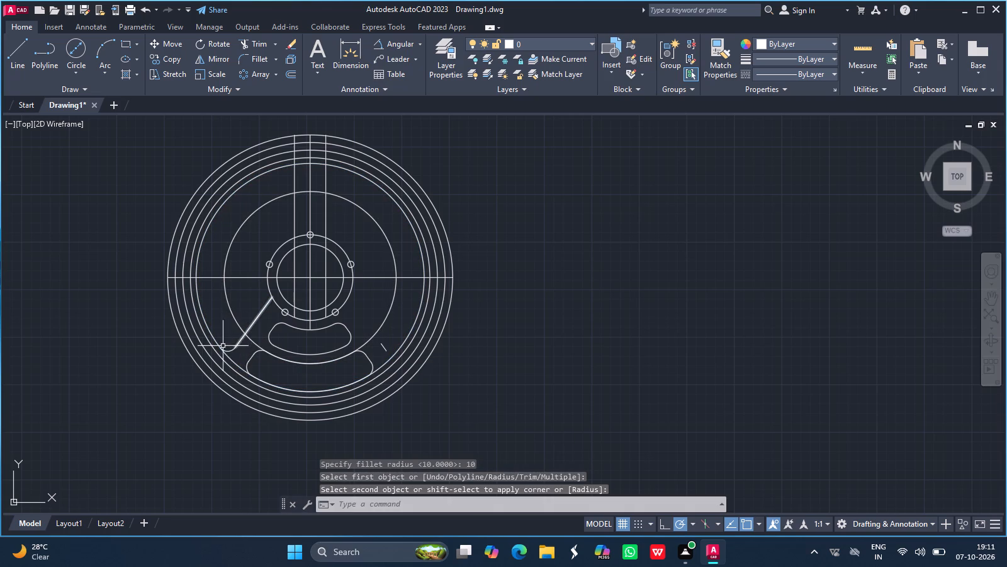
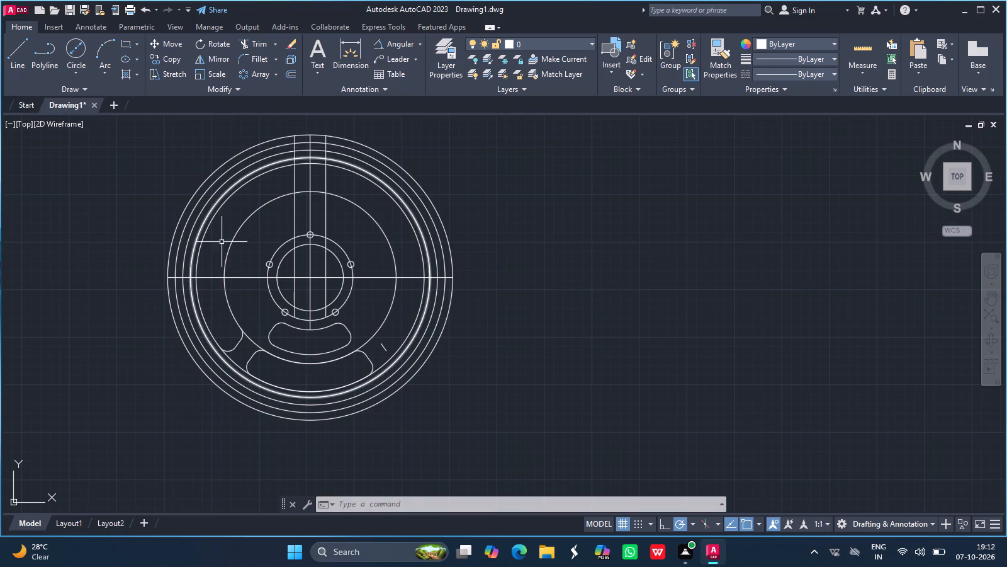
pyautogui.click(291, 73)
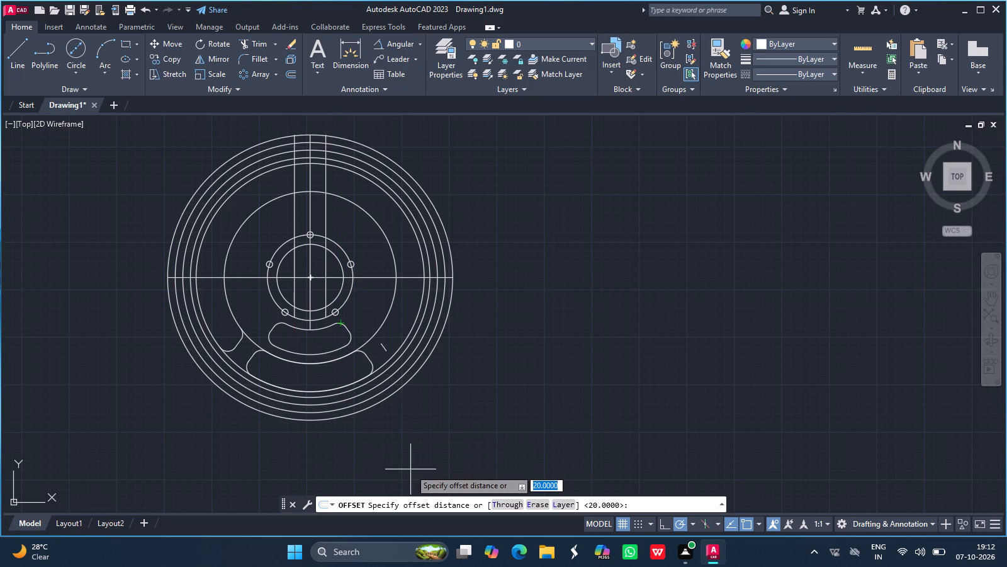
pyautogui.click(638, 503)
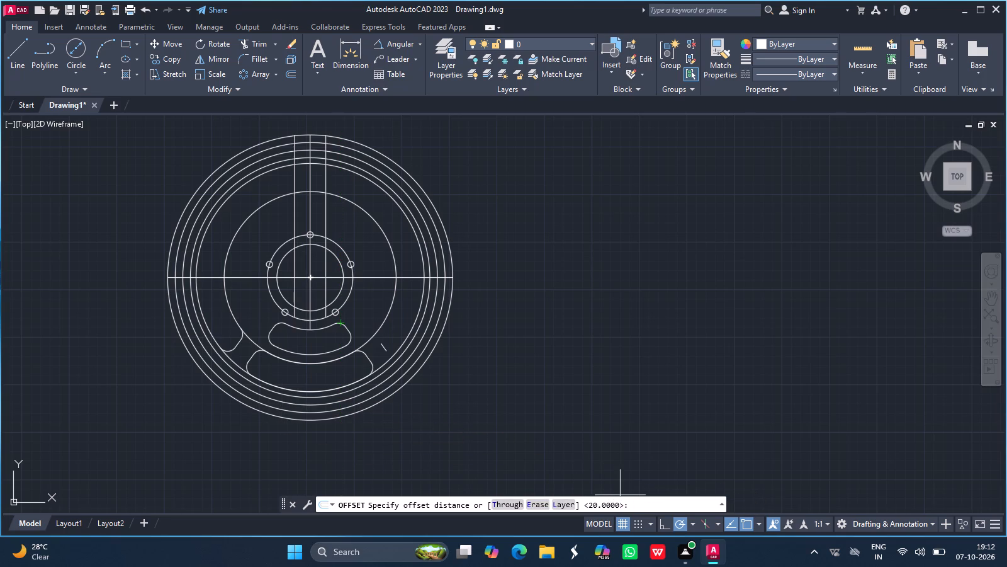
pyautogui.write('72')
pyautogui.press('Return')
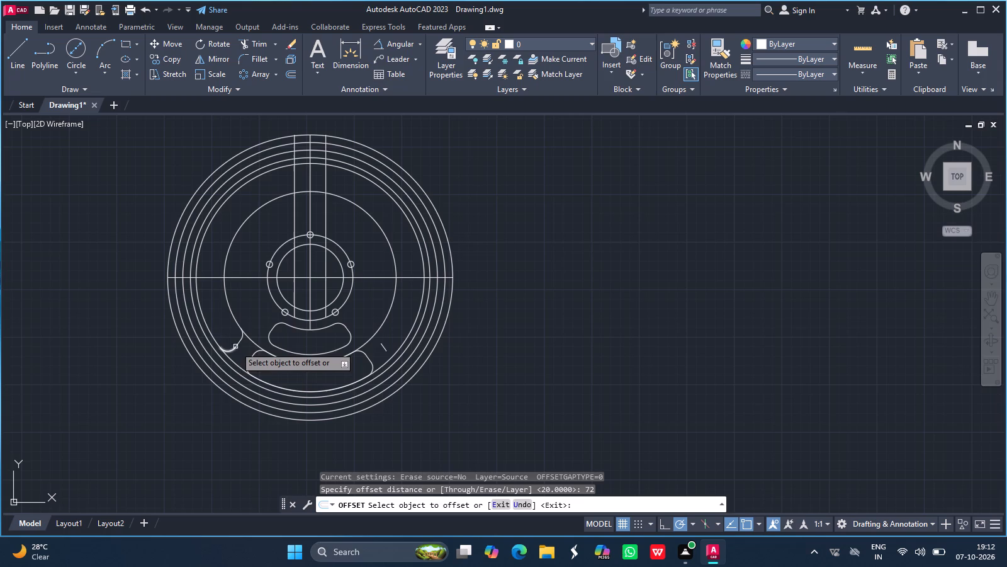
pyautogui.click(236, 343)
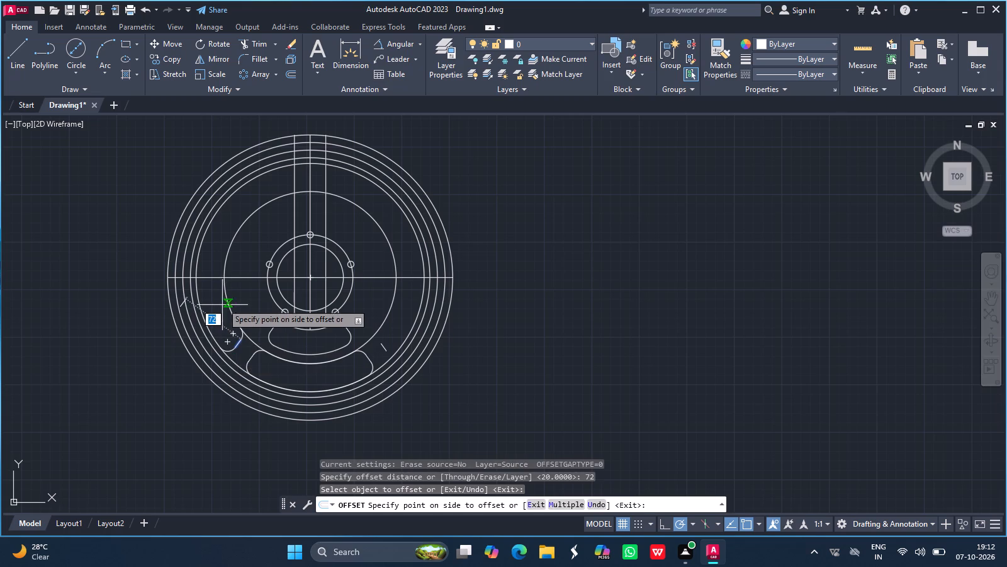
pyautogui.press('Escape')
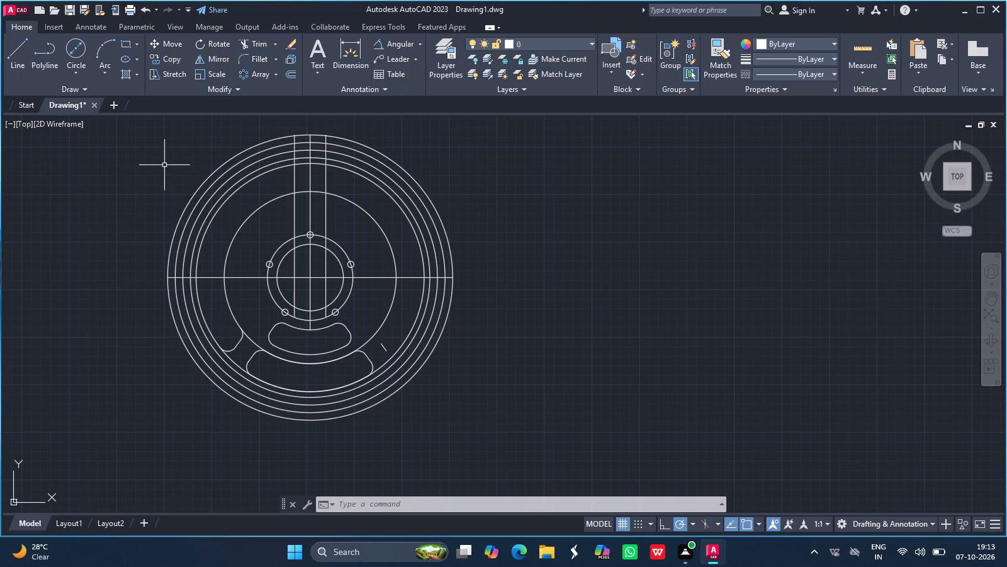
# Fillet the left vertical offset line with radius 10 where it meets the 240 and 181 diameter circles.
pyautogui.click(254, 60)
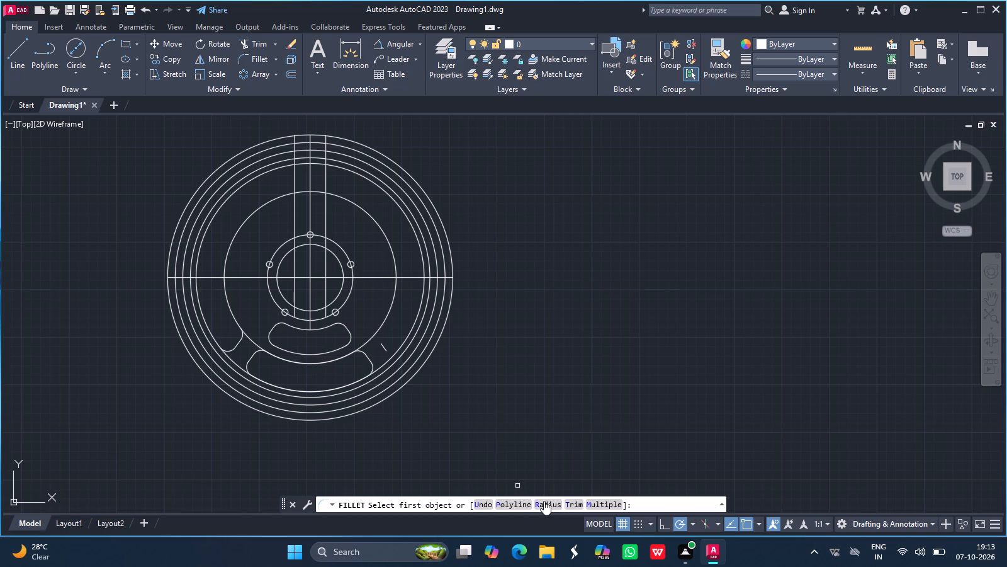
pyautogui.click(544, 501)
pyautogui.write('10')
pyautogui.press('Return')
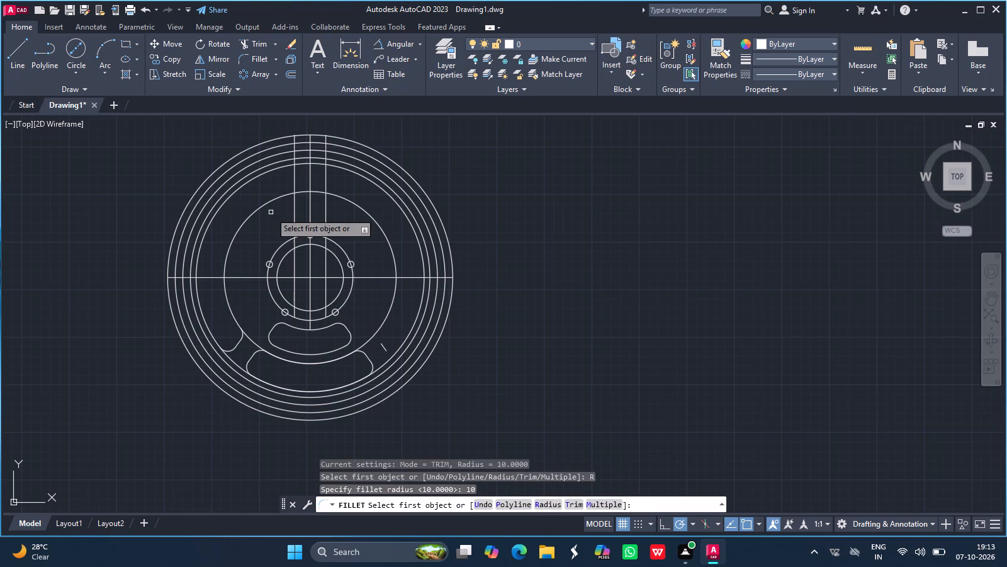
pyautogui.moveTo(281, 168); pyautogui.dragTo(291, 176)
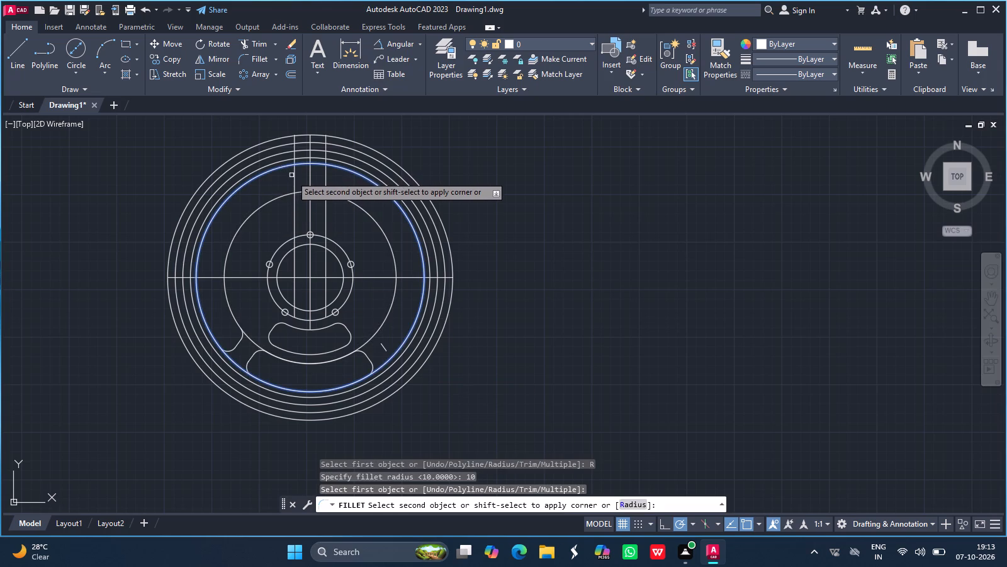
pyautogui.moveTo(291, 176); pyautogui.dragTo(295, 178)
pyautogui.click(295, 178)
pyautogui.press('Return')
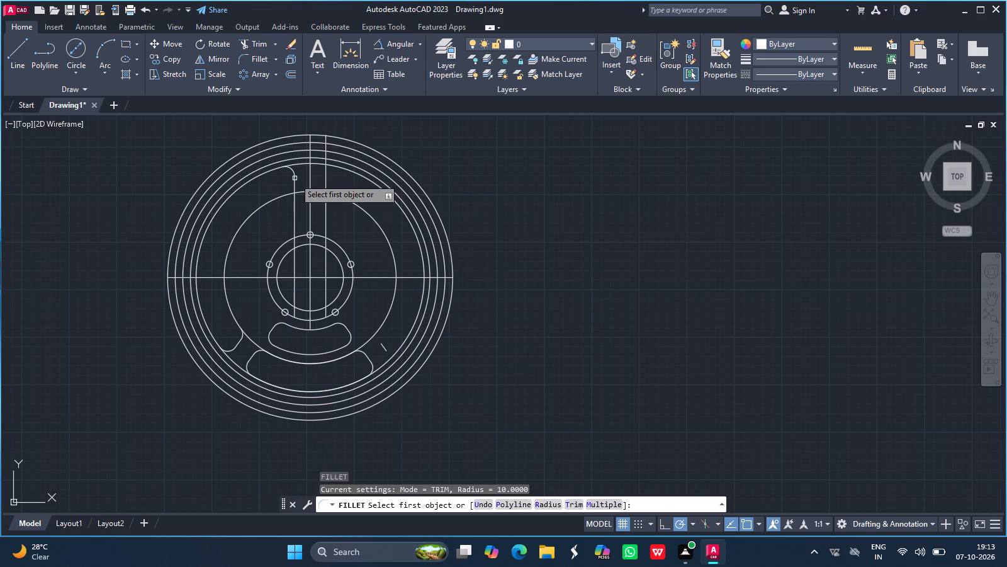
pyautogui.moveTo(290, 192); pyautogui.dragTo(290, 190)
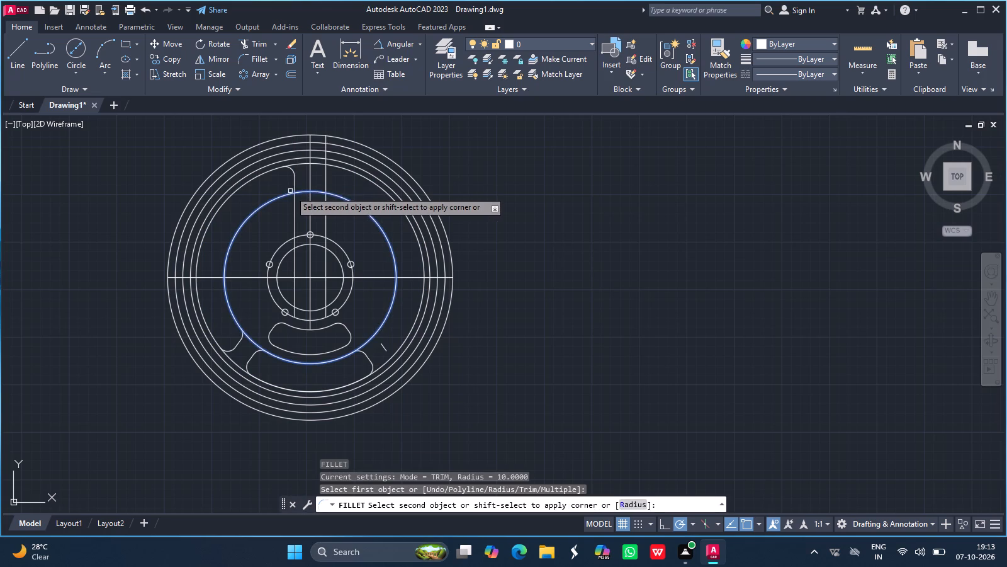
pyautogui.moveTo(290, 190); pyautogui.dragTo(295, 184)
pyautogui.click(295, 184)
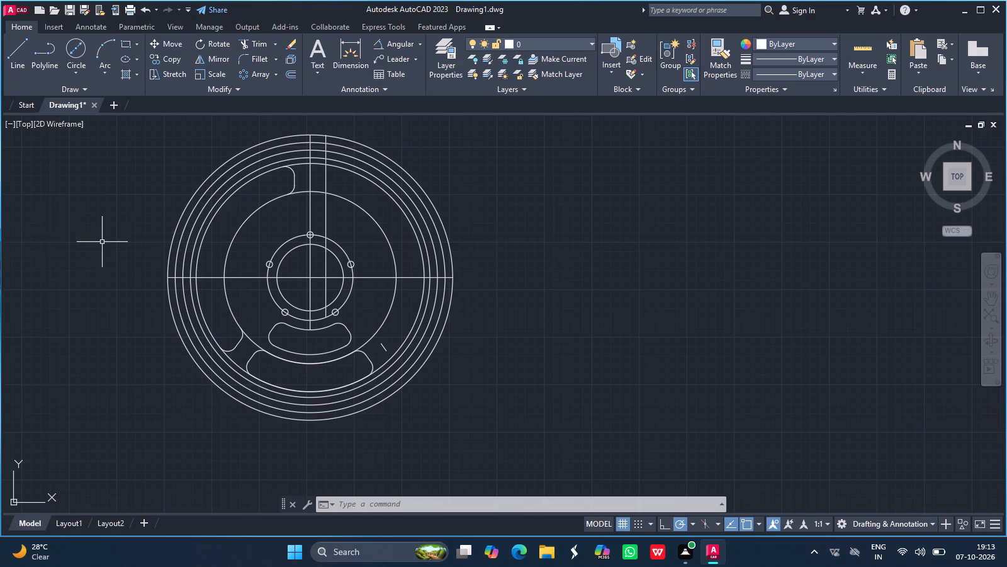
# Draw a line about 223 long from the wheel's centre outward past the rim at about 170 degrees.
pyautogui.click(17, 62)
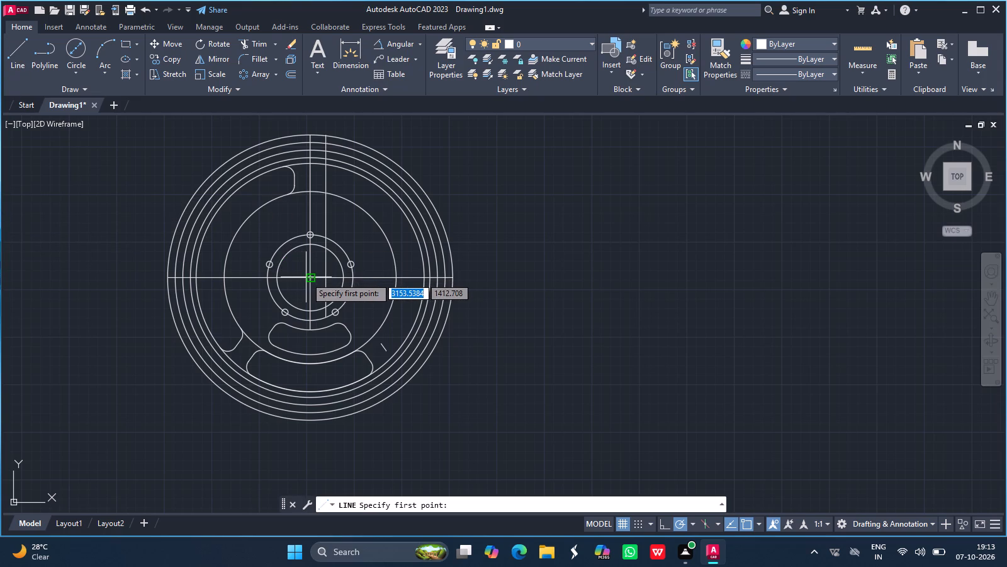
pyautogui.moveTo(310, 277); pyautogui.dragTo(98, 282)
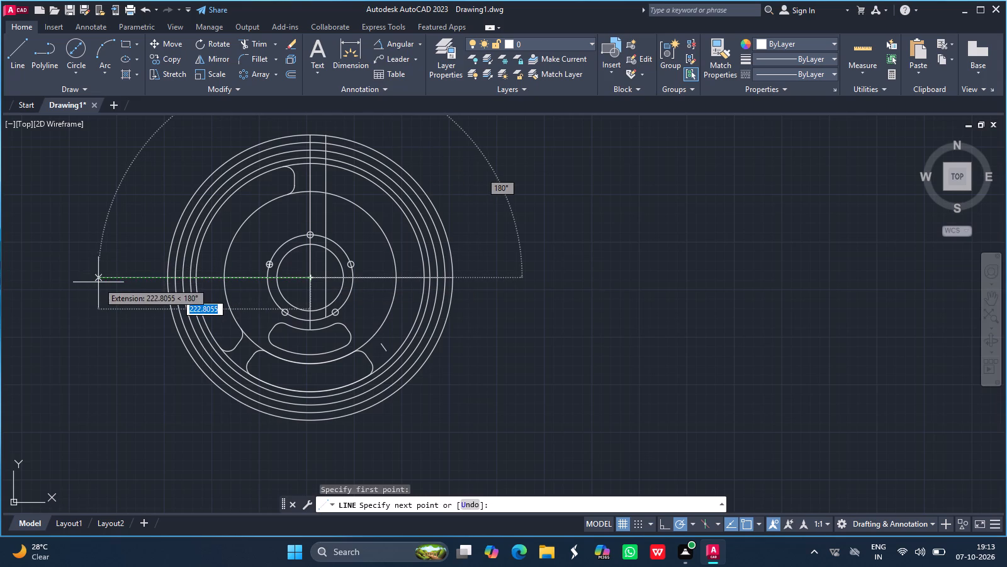
pyautogui.moveTo(98, 282); pyautogui.dragTo(97, 277)
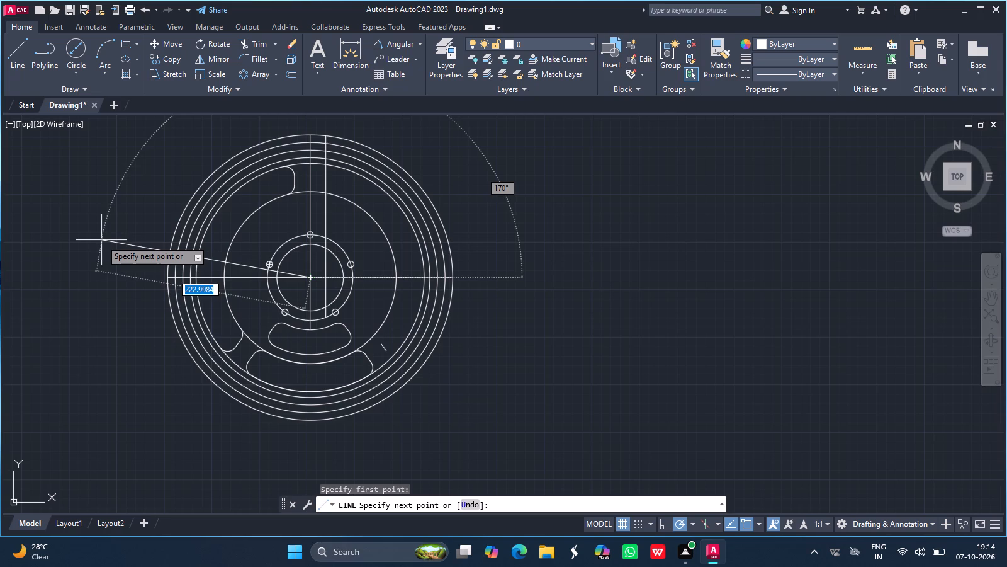
pyautogui.click(101, 240)
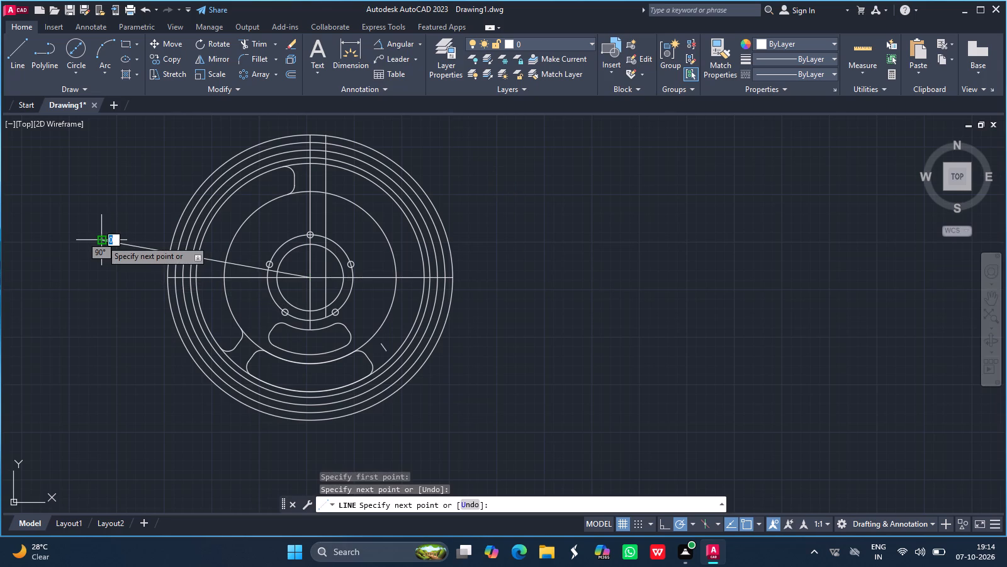
pyautogui.press('Return')
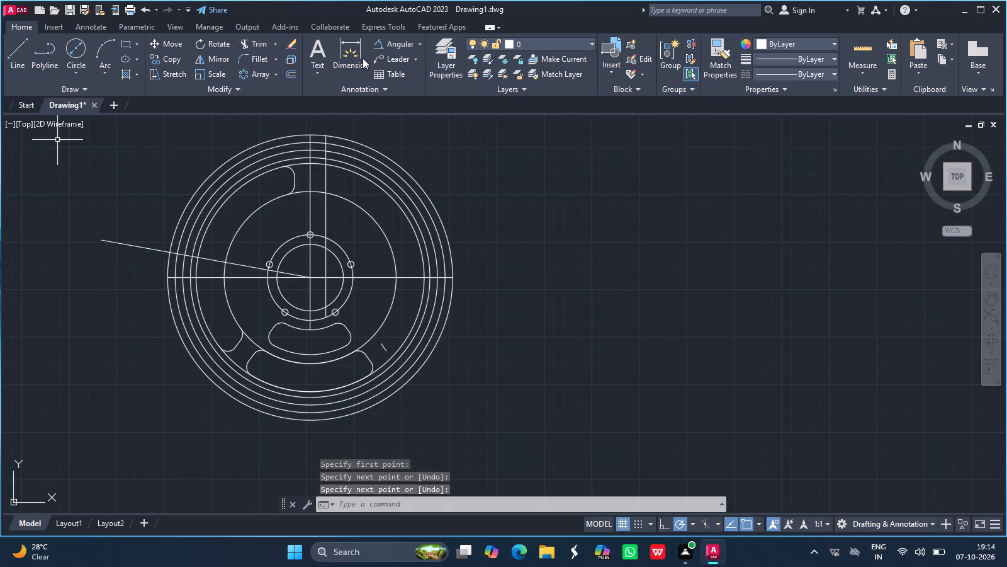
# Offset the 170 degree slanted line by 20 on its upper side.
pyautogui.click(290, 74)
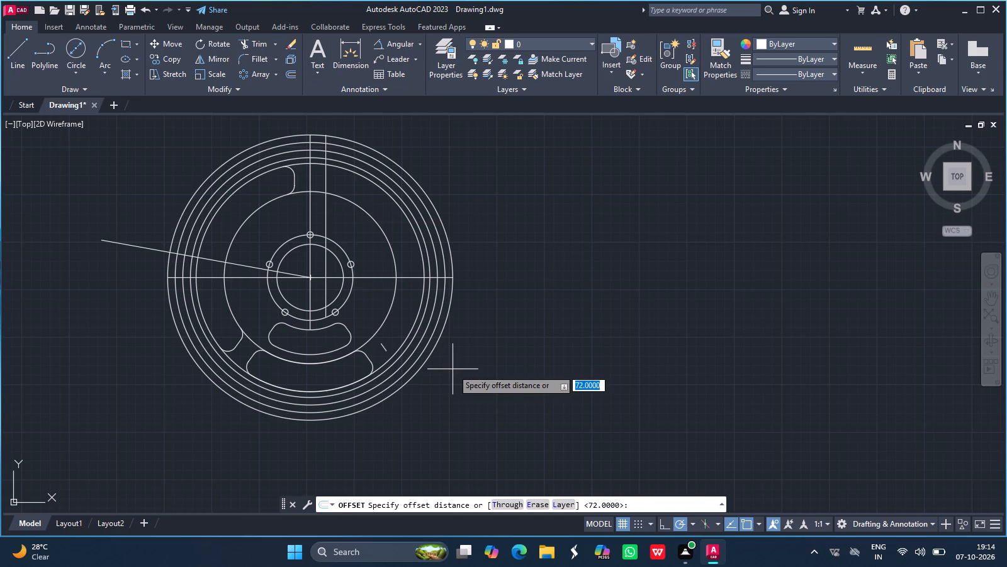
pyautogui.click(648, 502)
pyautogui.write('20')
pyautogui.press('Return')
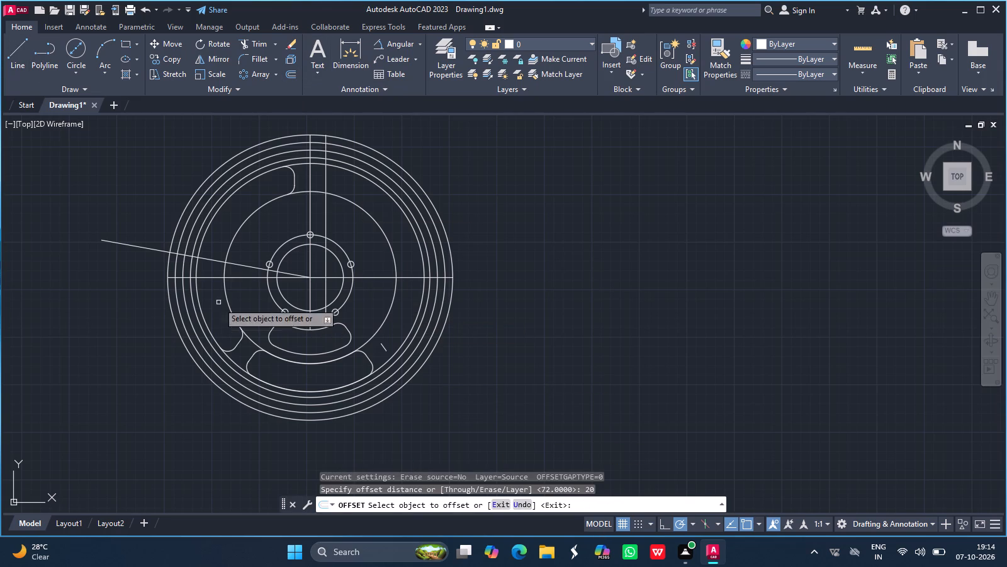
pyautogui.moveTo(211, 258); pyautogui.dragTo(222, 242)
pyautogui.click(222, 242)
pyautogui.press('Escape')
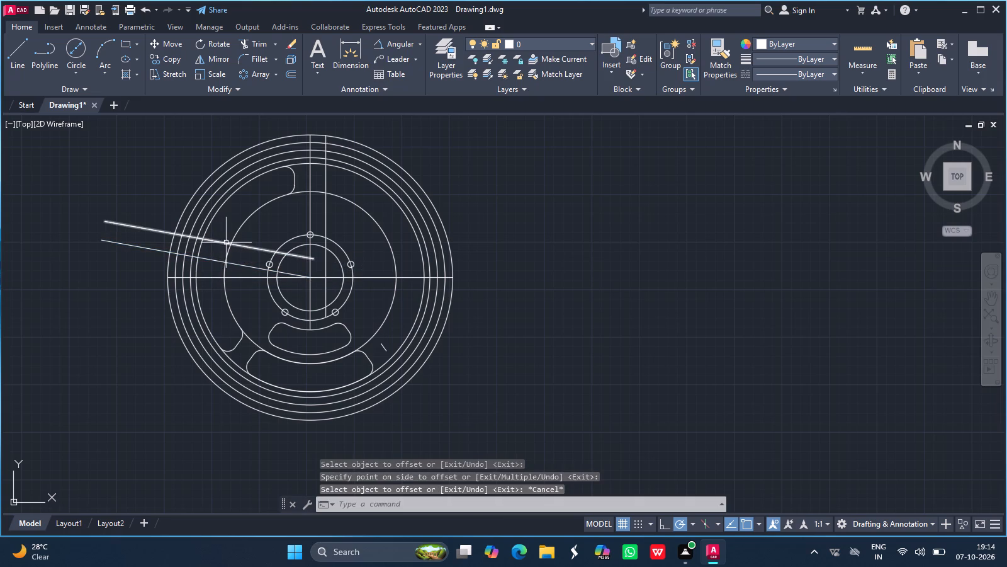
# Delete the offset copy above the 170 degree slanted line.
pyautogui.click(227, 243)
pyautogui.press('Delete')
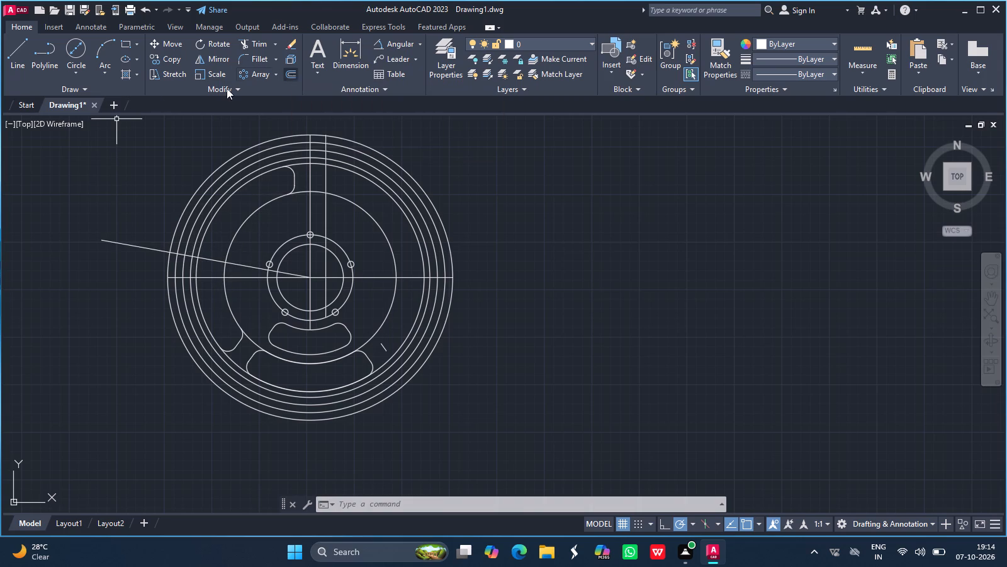
# Draw a line about 195 long from the wheel's centre outward past the rim at about 150 degrees.
pyautogui.click(15, 50)
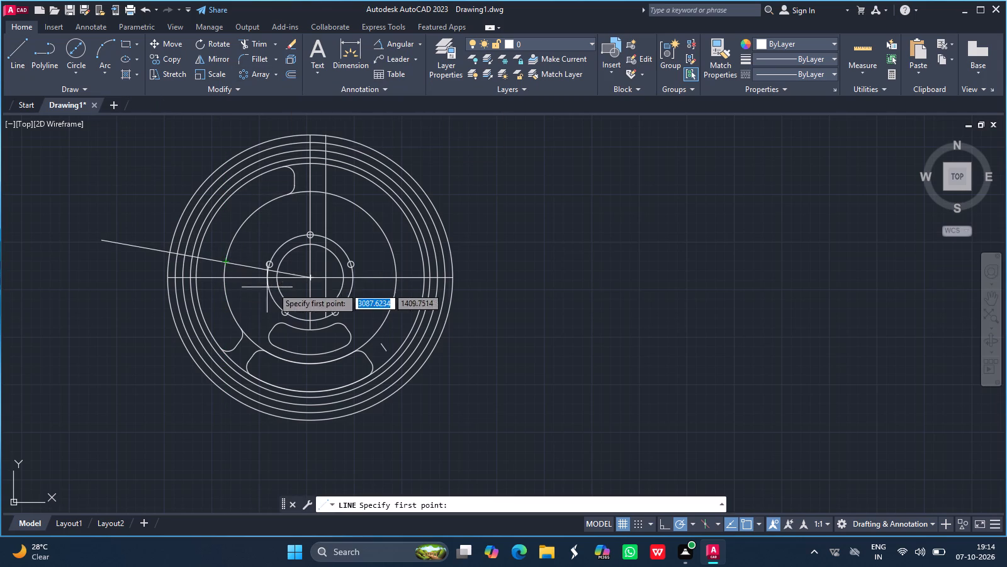
pyautogui.moveTo(308, 280); pyautogui.dragTo(83, 252)
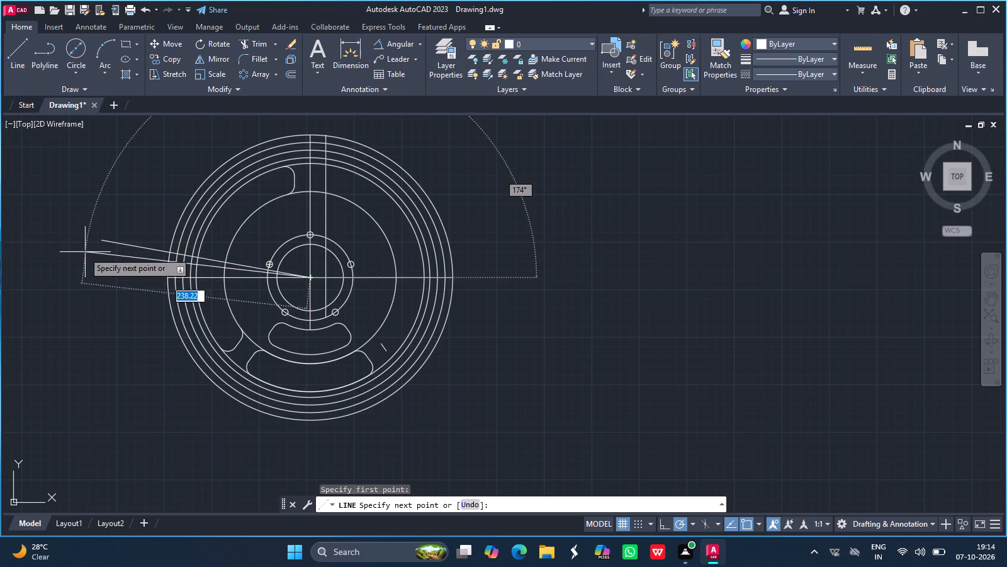
pyautogui.moveTo(83, 252); pyautogui.dragTo(85, 222)
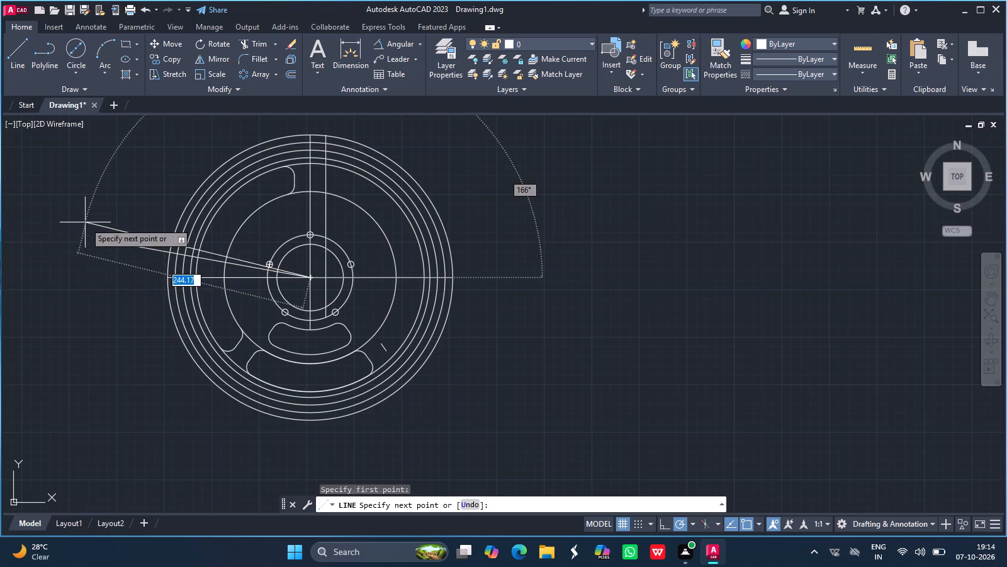
pyautogui.moveTo(85, 222); pyautogui.dragTo(130, 195)
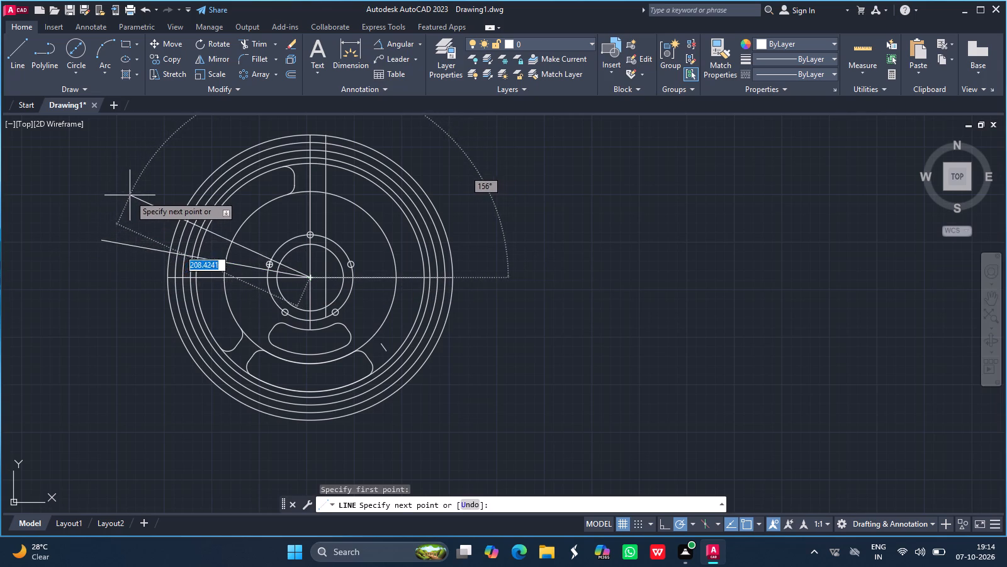
pyautogui.moveTo(130, 195); pyautogui.dragTo(149, 185)
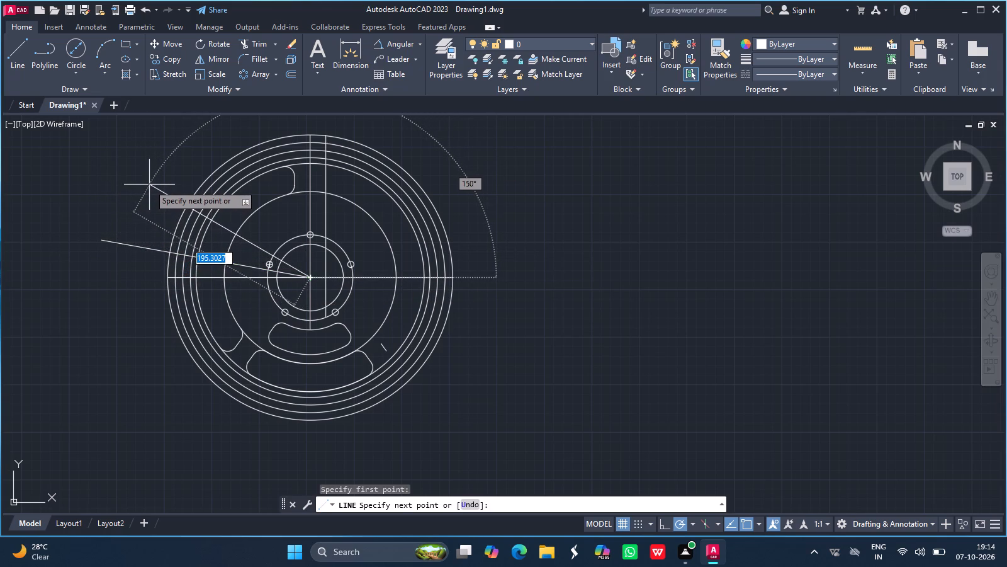
pyautogui.click(149, 185)
pyautogui.press('Return')
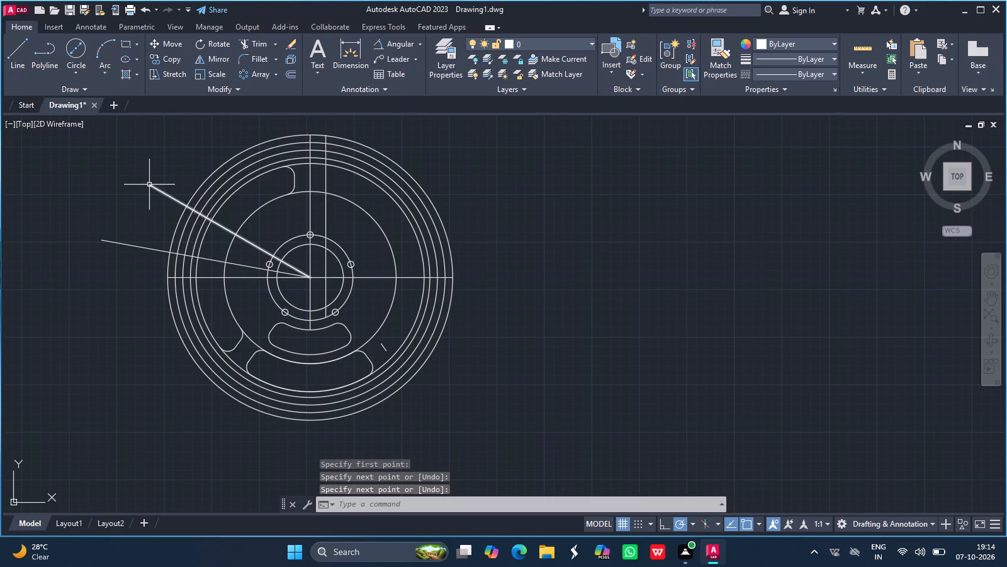
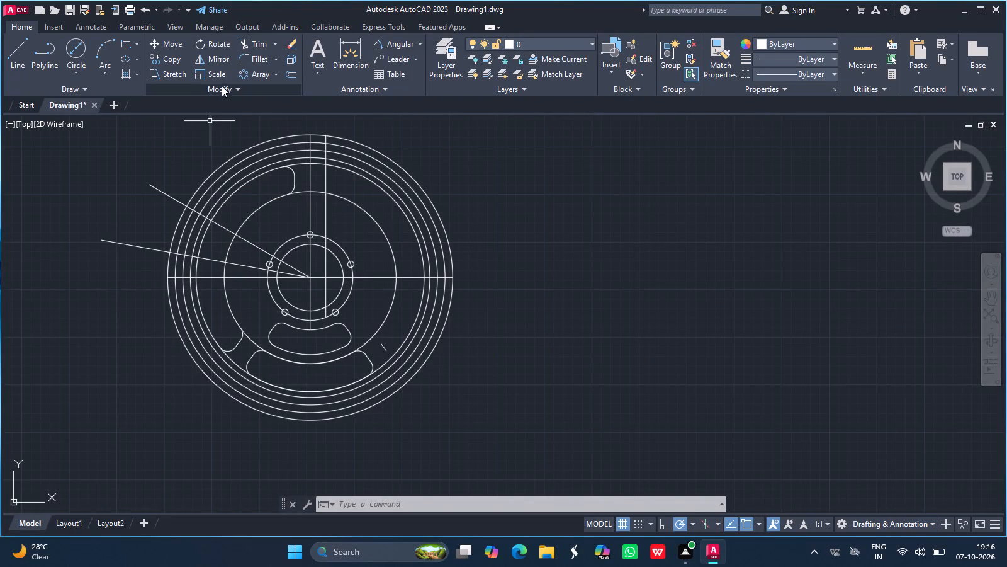
# Fillet the 170 degree slanted line with the outer and inner window circles at radius 10, rounding below the line.
pyautogui.click(254, 56)
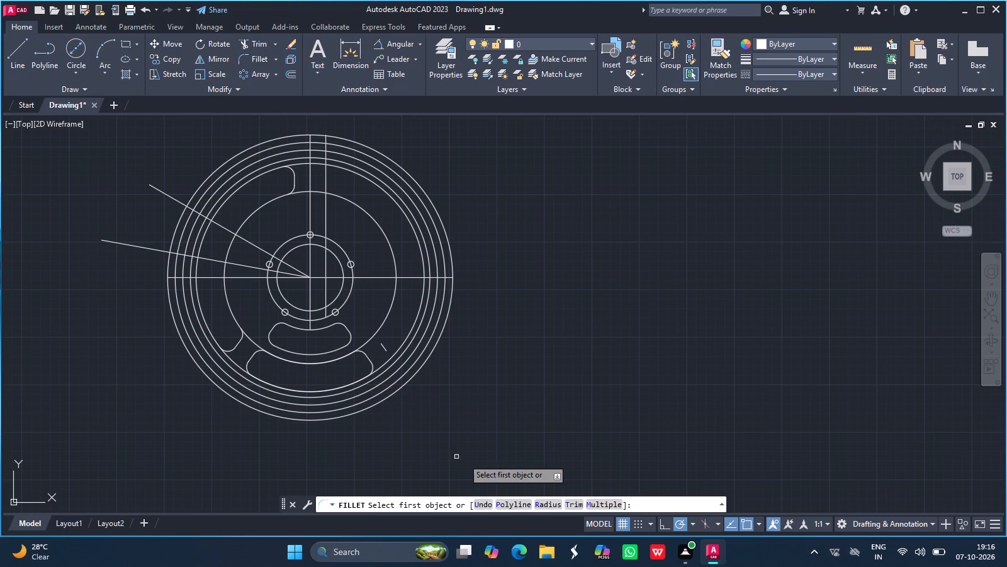
pyautogui.click(544, 512)
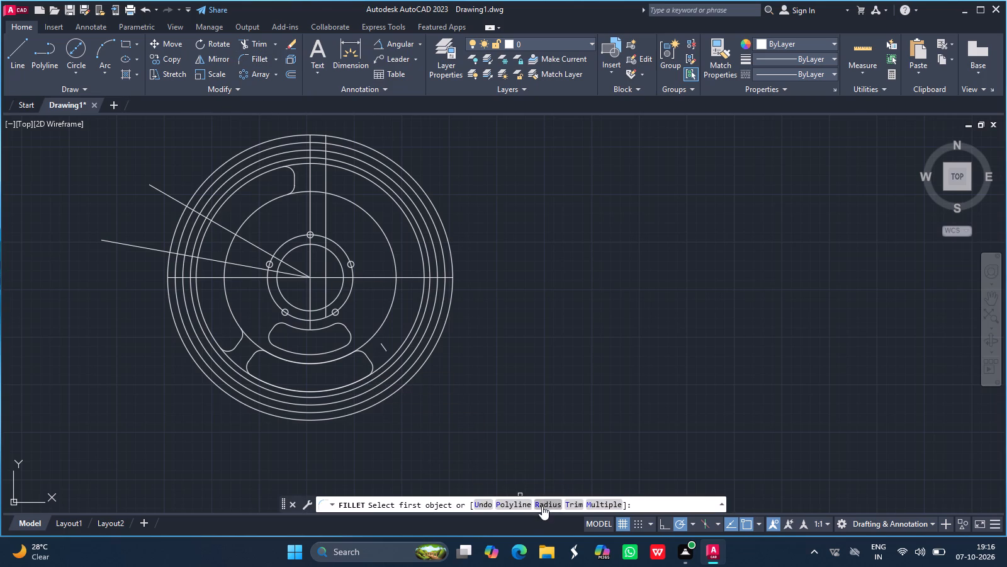
pyautogui.click(542, 506)
pyautogui.write('10')
pyautogui.press('Return')
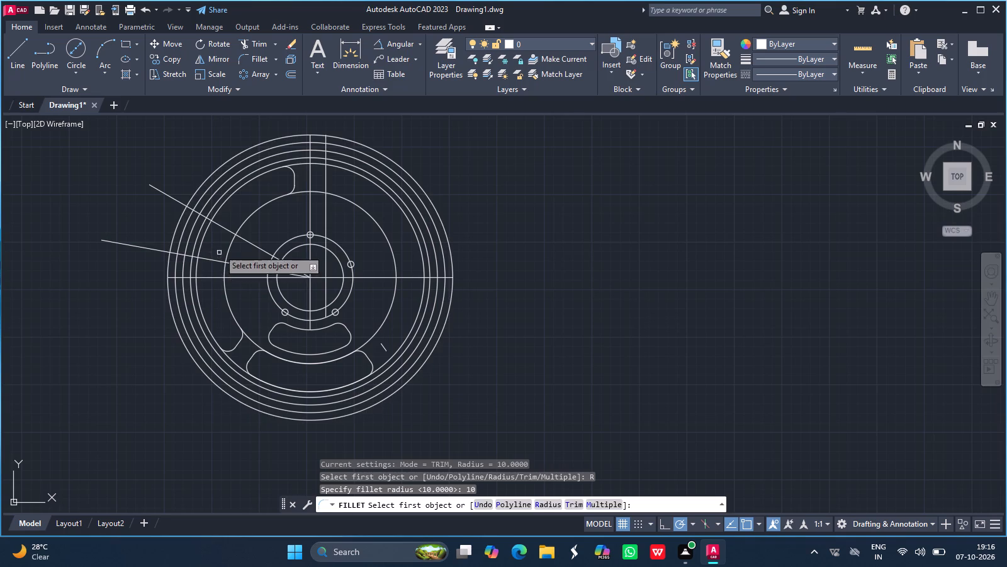
pyautogui.click(196, 269)
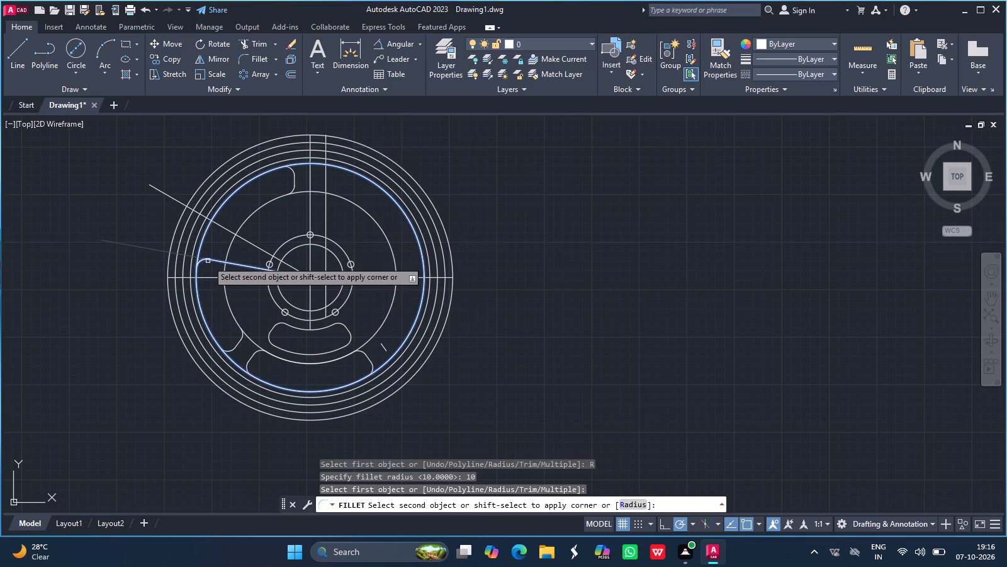
pyautogui.click(210, 260)
pyautogui.press('Return')
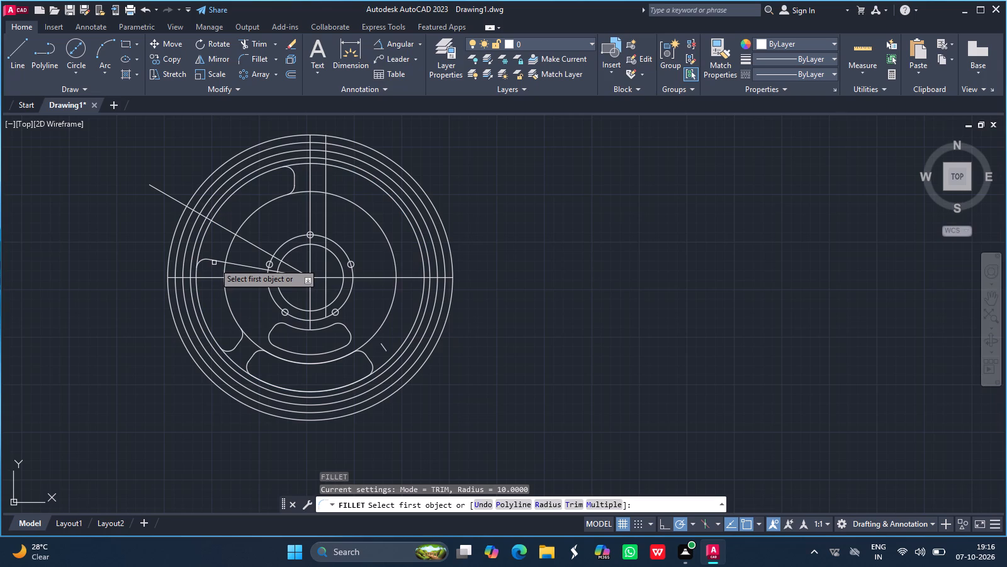
pyautogui.moveTo(214, 260); pyautogui.dragTo(223, 270)
pyautogui.click(223, 270)
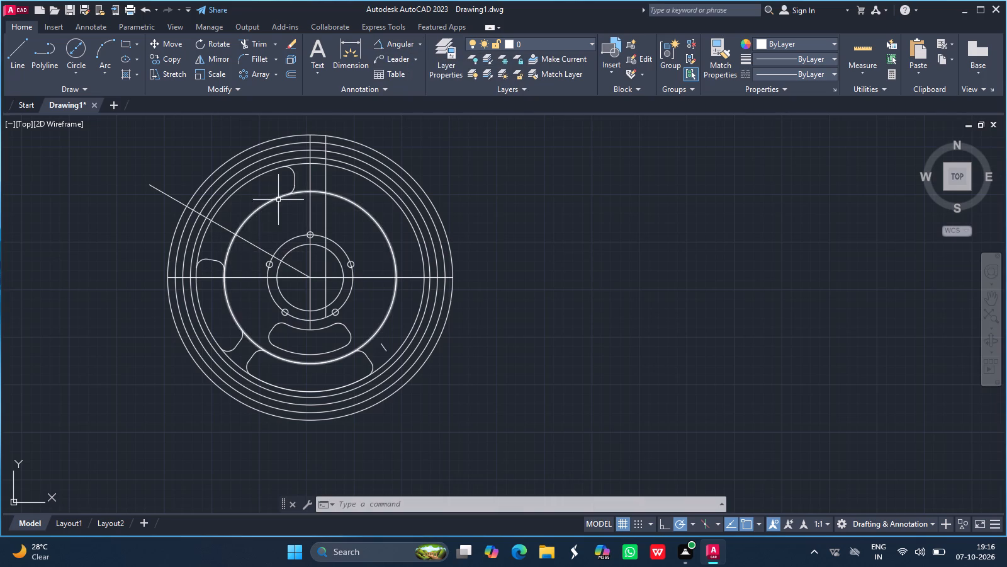
# Offset the short remaining piece of the 170 degree line by 20 on its upper side.
pyautogui.click(284, 75)
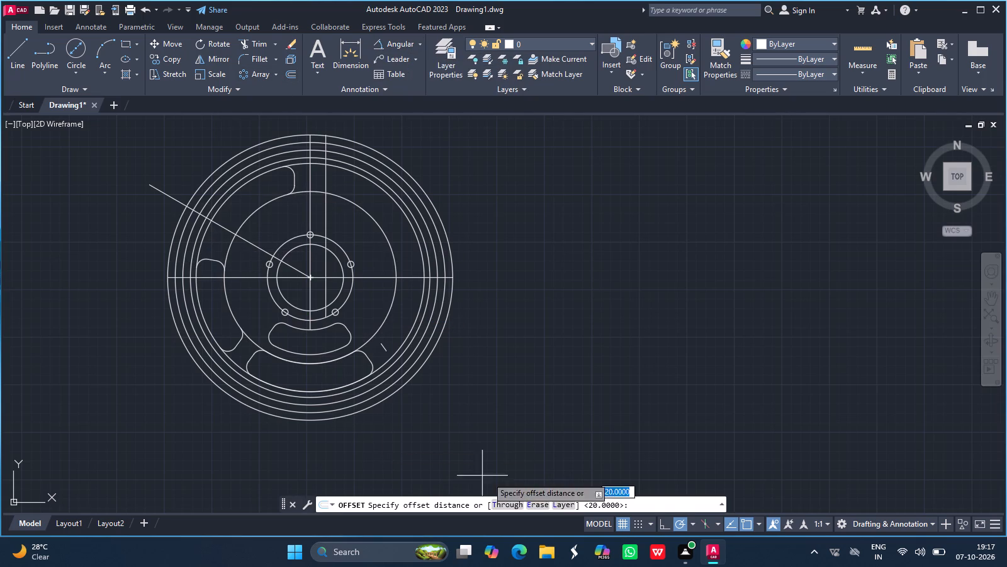
pyautogui.click(638, 502)
pyautogui.write('20')
pyautogui.press('Return')
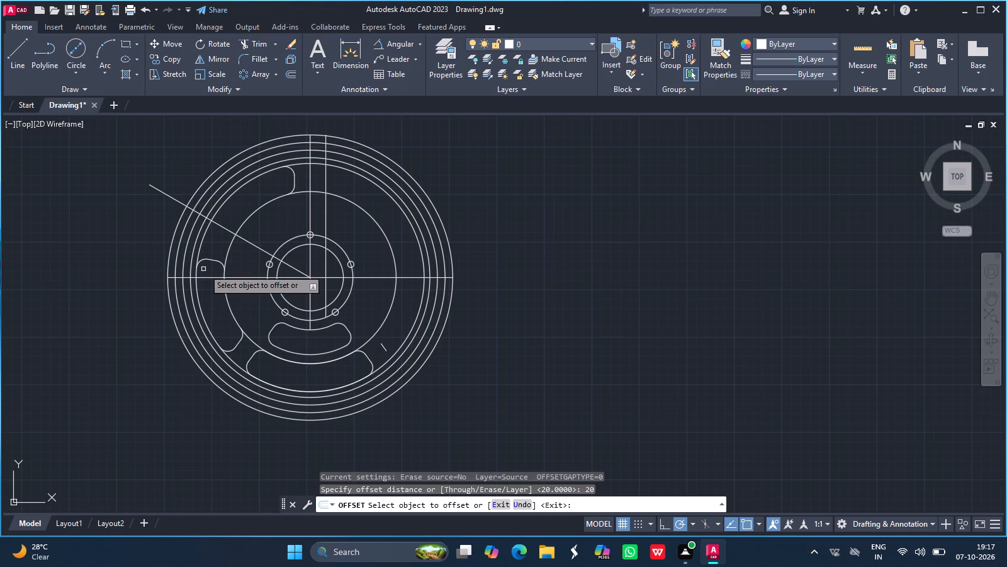
pyautogui.click(210, 261)
pyautogui.click(226, 236)
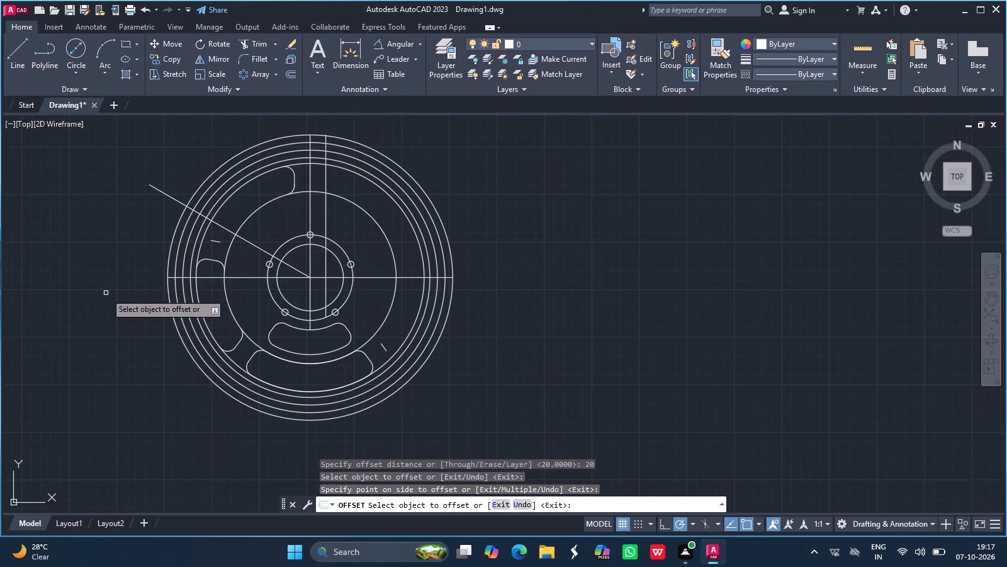
pyautogui.press('Escape')
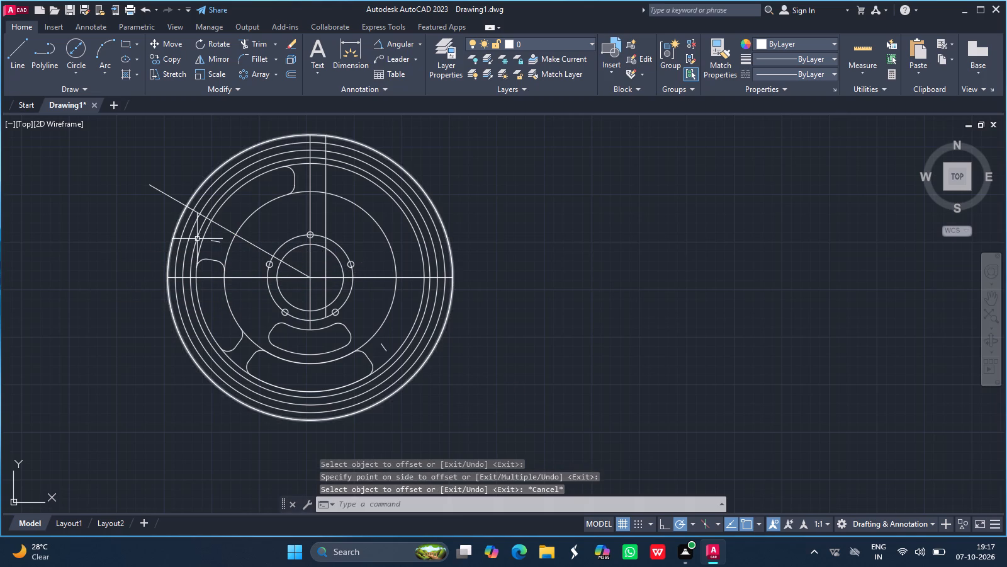
# Delete the 150 degree slanted line running from the wheel's centre past the rim.
pyautogui.click(231, 235)
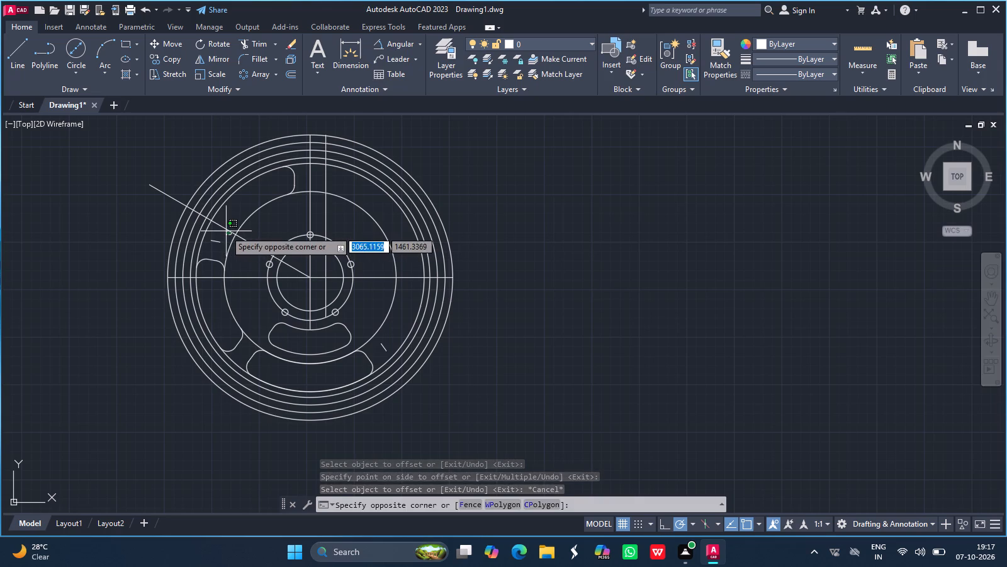
pyautogui.click(225, 231)
pyautogui.press('Delete')
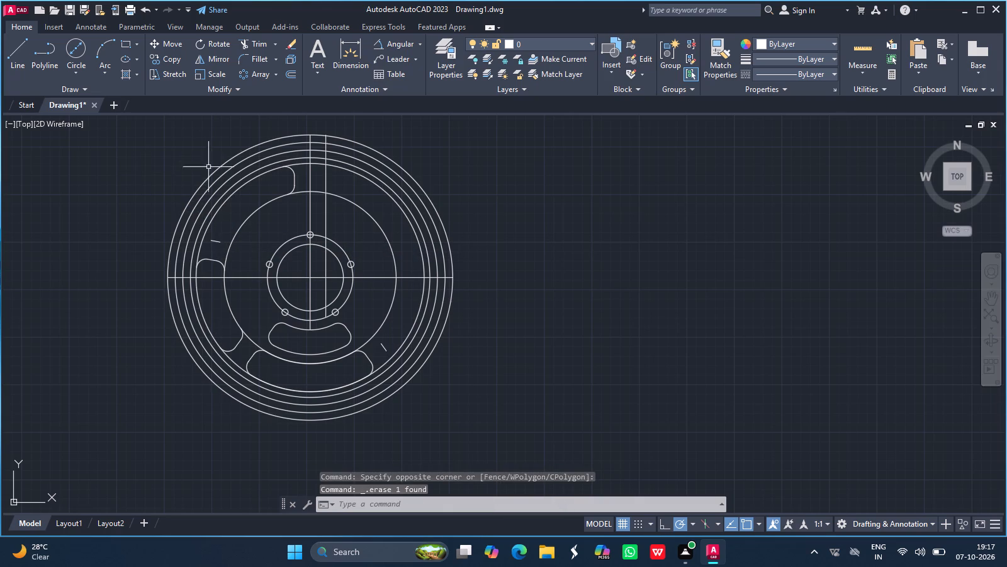
# Fillet the short offset segment with the outer and inner window circles at radius 10 to close the upper-left window's lower end.
pyautogui.click(254, 54)
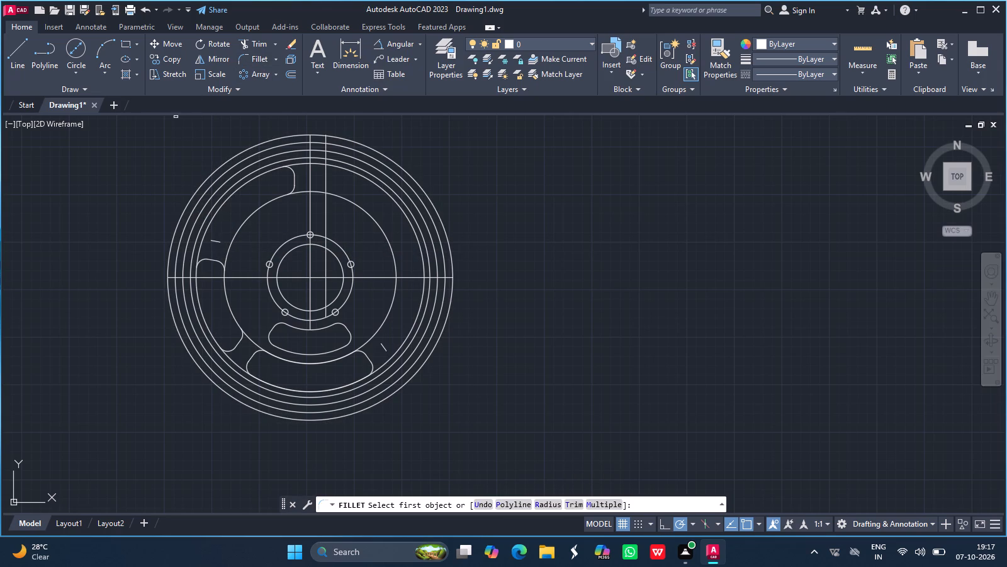
pyautogui.click(550, 510)
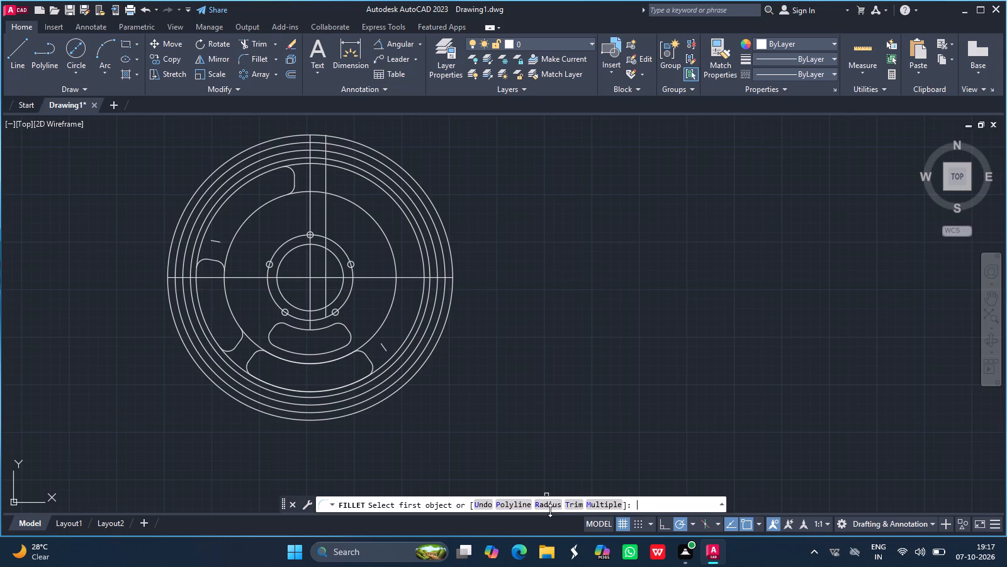
pyautogui.click(544, 503)
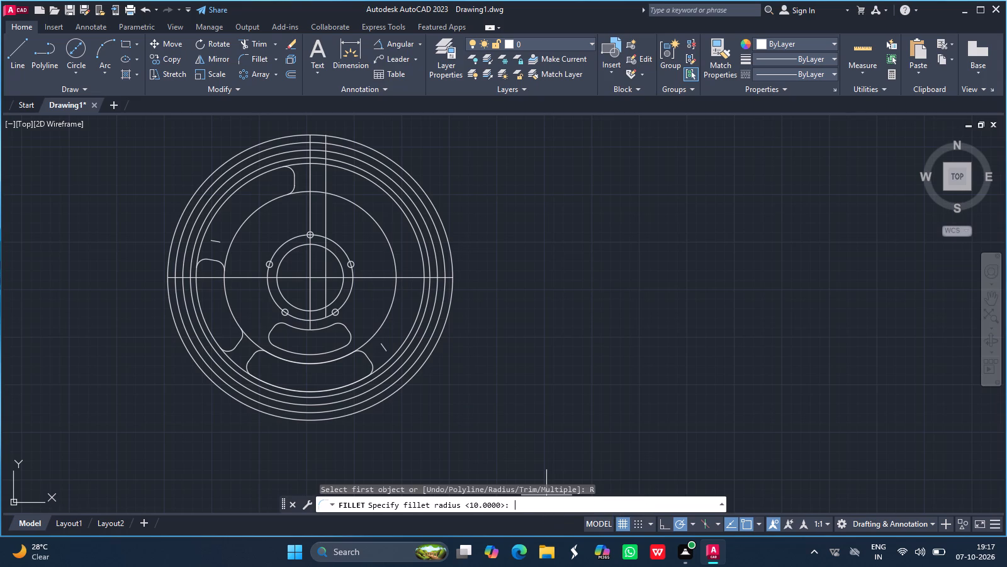
pyautogui.write('10')
pyautogui.press('Return')
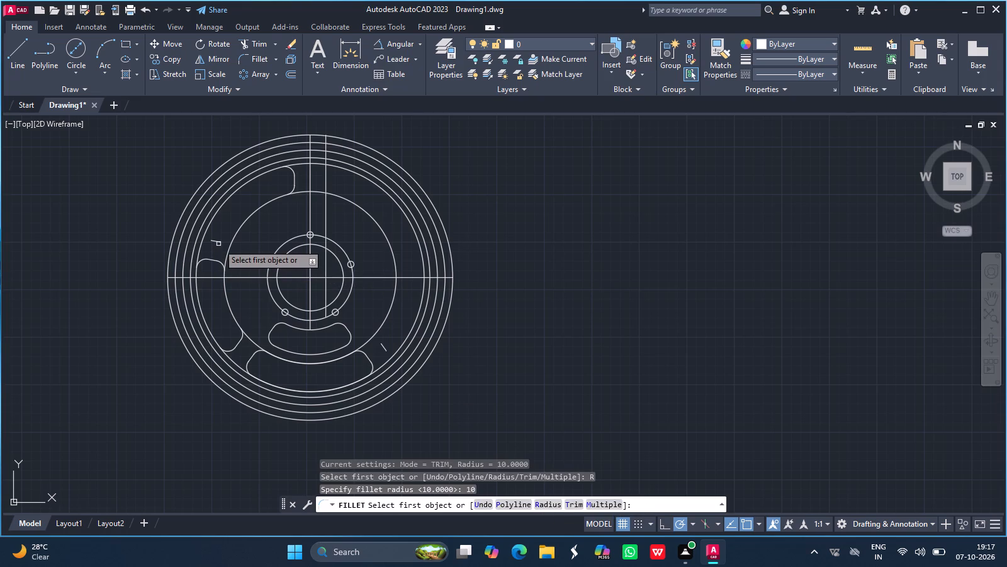
pyautogui.click(216, 241)
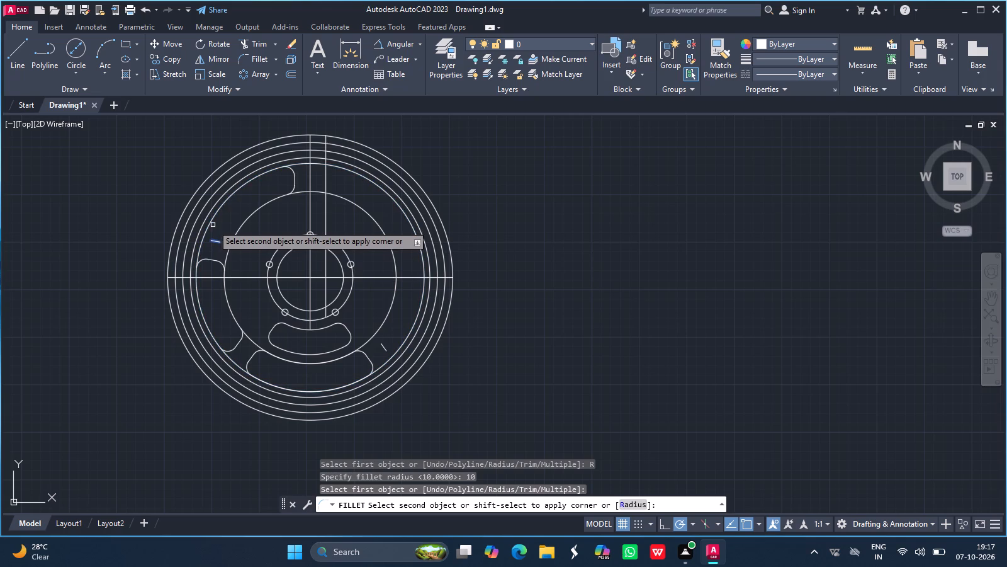
pyautogui.click(211, 220)
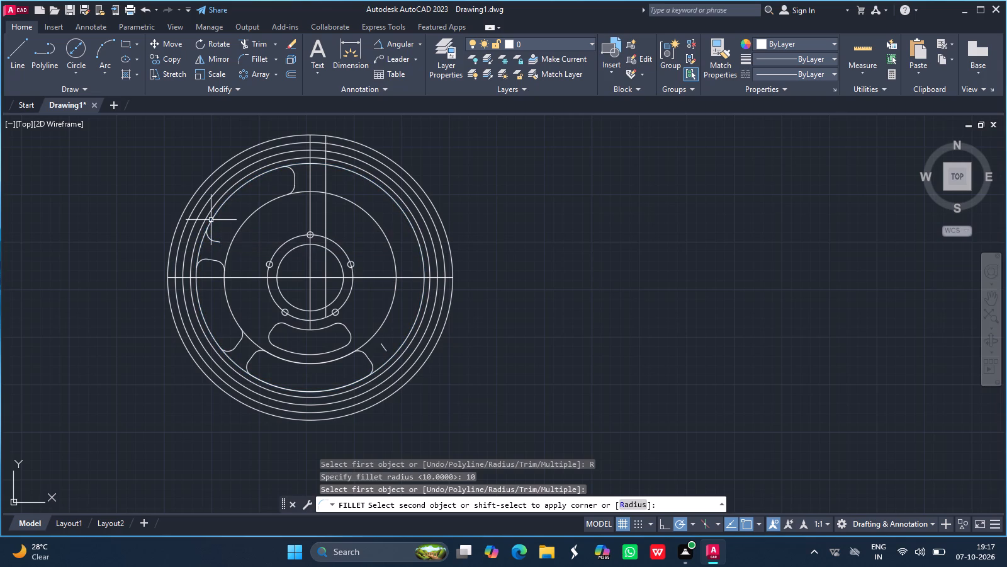
pyautogui.press('Return')
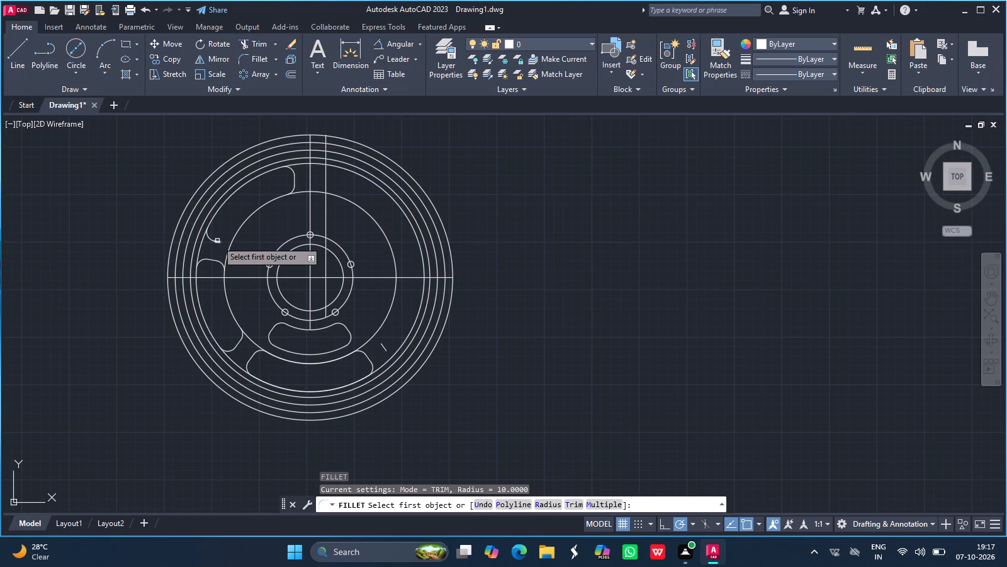
pyautogui.moveTo(217, 241); pyautogui.dragTo(237, 235)
pyautogui.click(237, 235)
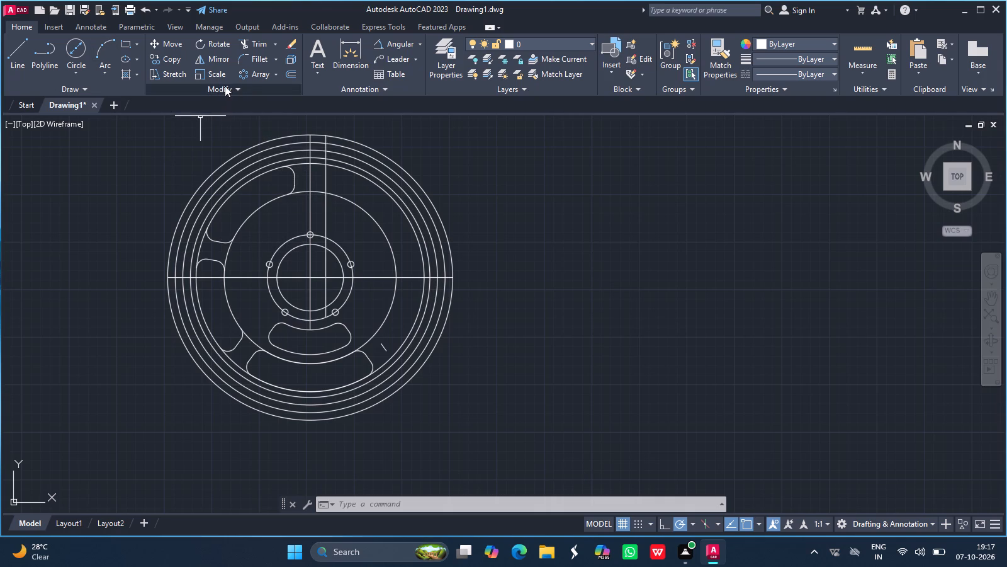
# Fillet the vertical line just right of the centreline with the outer and inner window circles at radius 10.
pyautogui.click(252, 57)
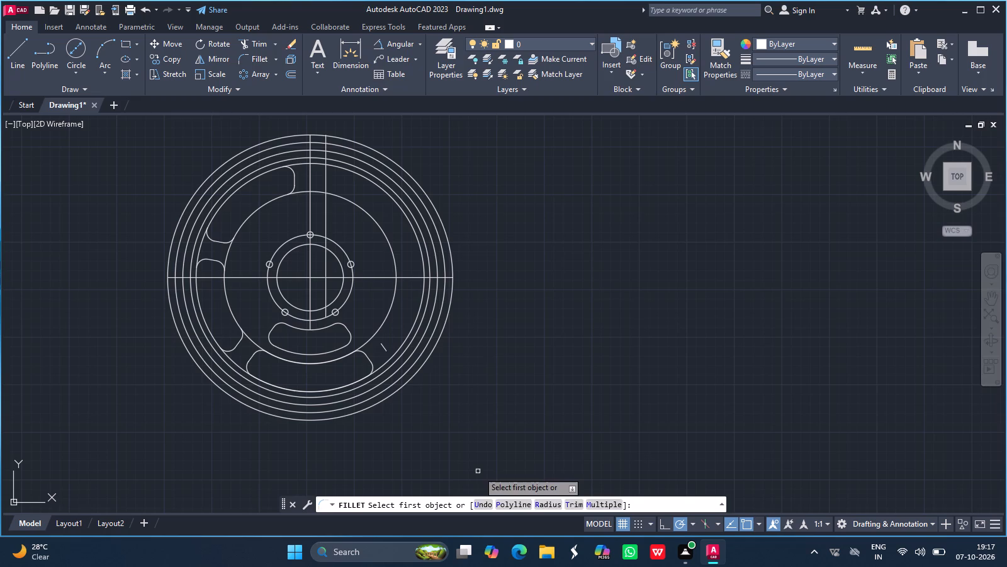
pyautogui.click(544, 502)
pyautogui.write('10')
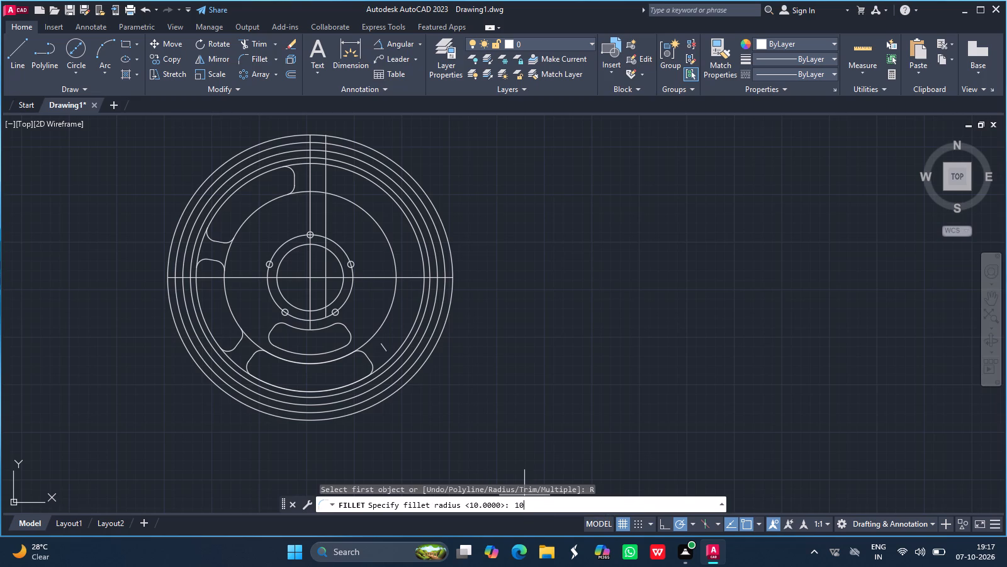
pyautogui.press('Return')
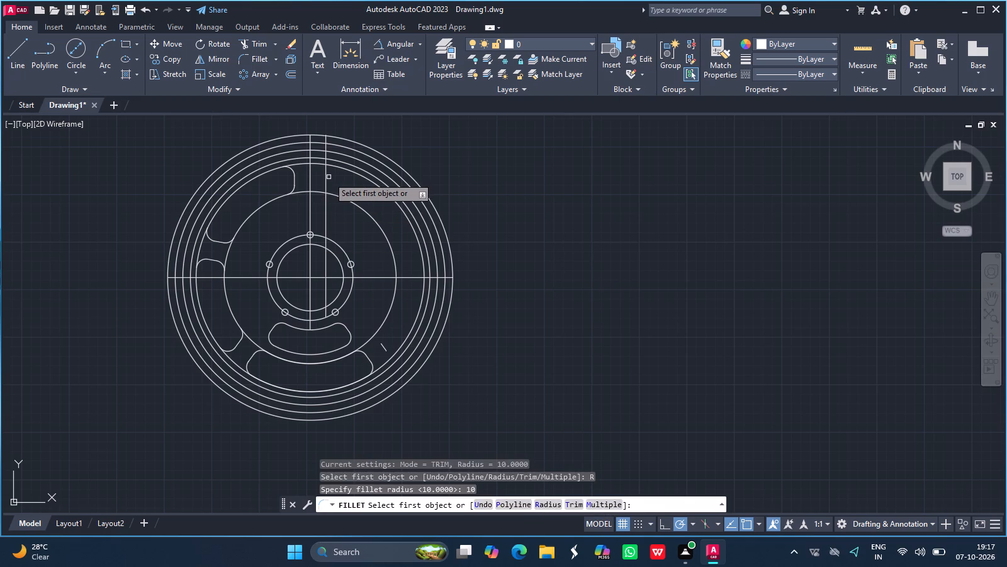
pyautogui.moveTo(324, 178); pyautogui.dragTo(349, 171)
pyautogui.click(349, 171)
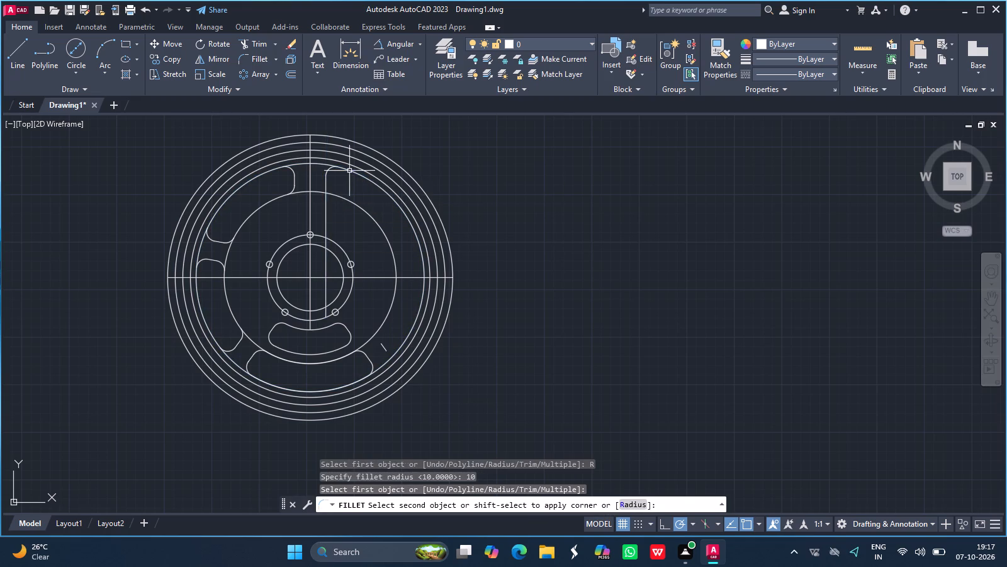
pyautogui.press('Return')
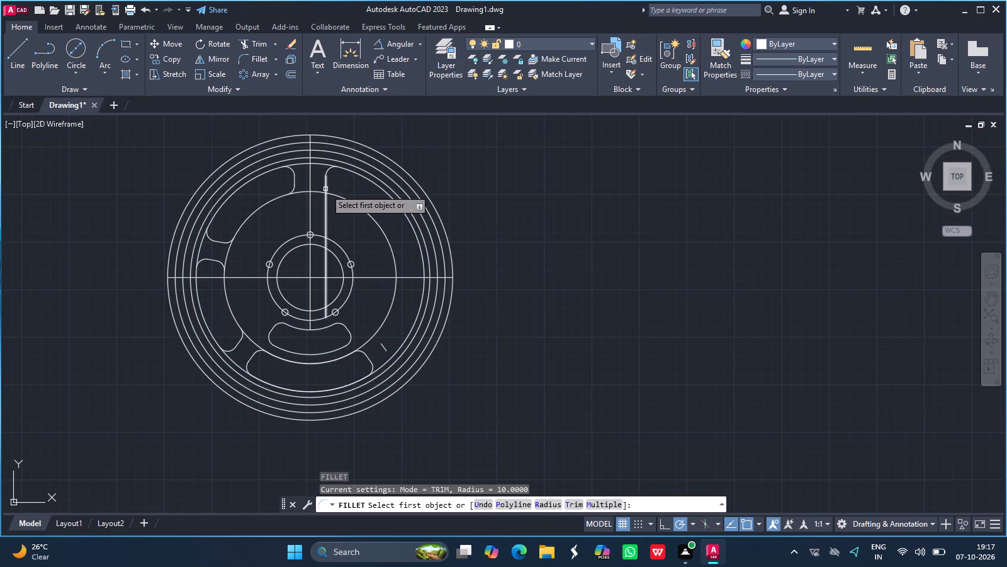
pyautogui.moveTo(325, 189); pyautogui.dragTo(341, 199)
pyautogui.click(341, 199)
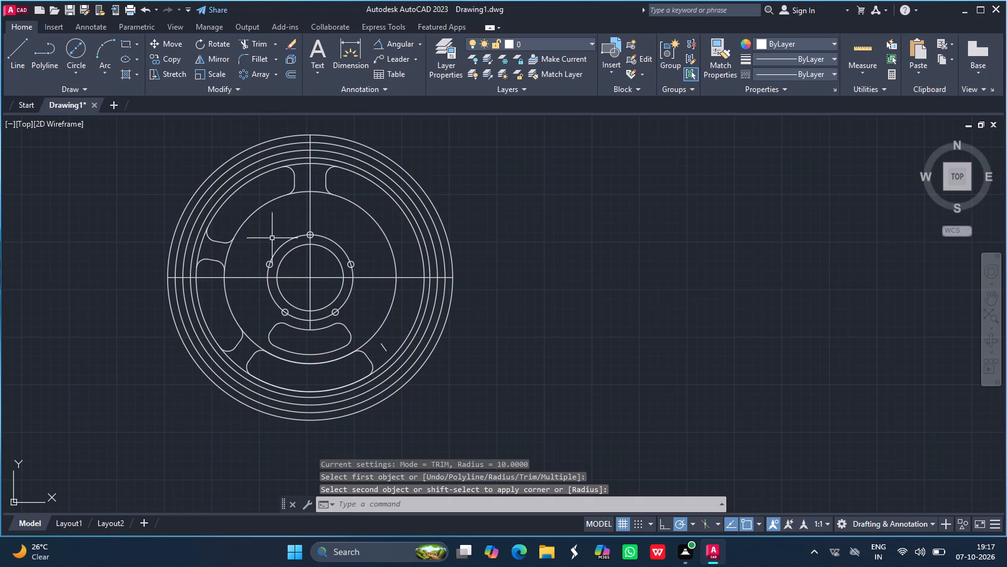
# Draw a line about 204 long from the wheel's centre outward past the rim at 10 degrees.
pyautogui.click(14, 58)
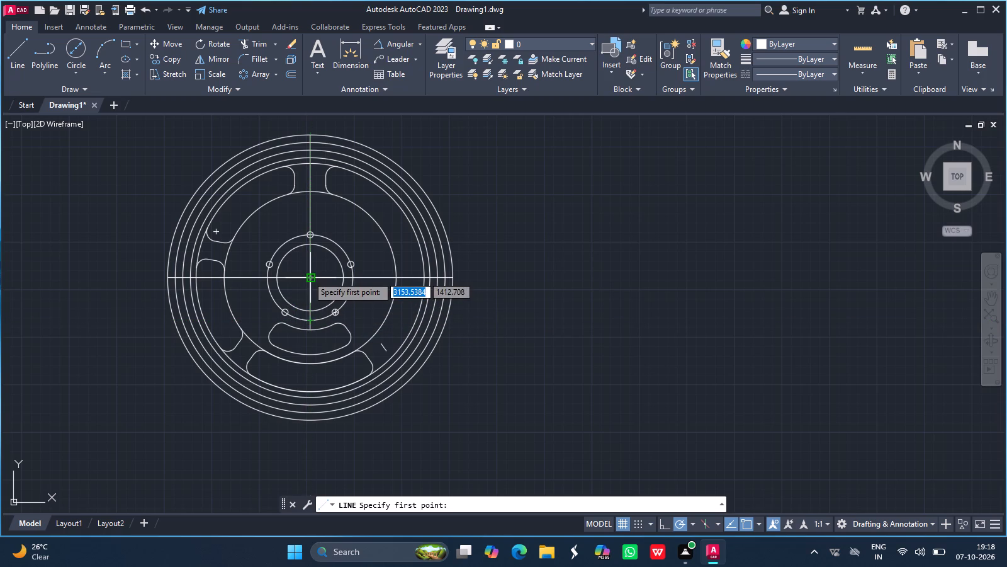
pyautogui.moveTo(308, 275); pyautogui.dragTo(449, 233)
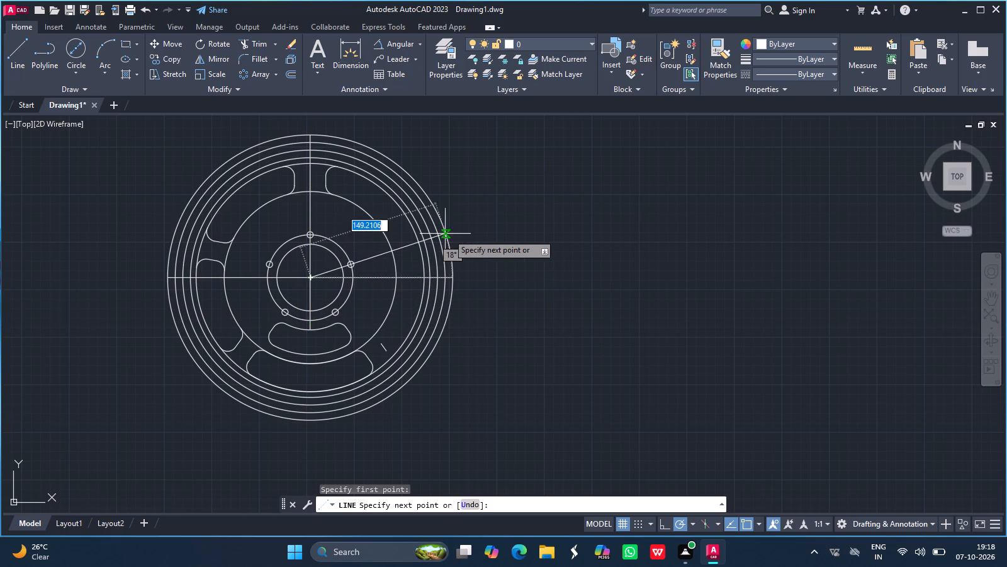
pyautogui.moveTo(449, 233); pyautogui.dragTo(450, 233)
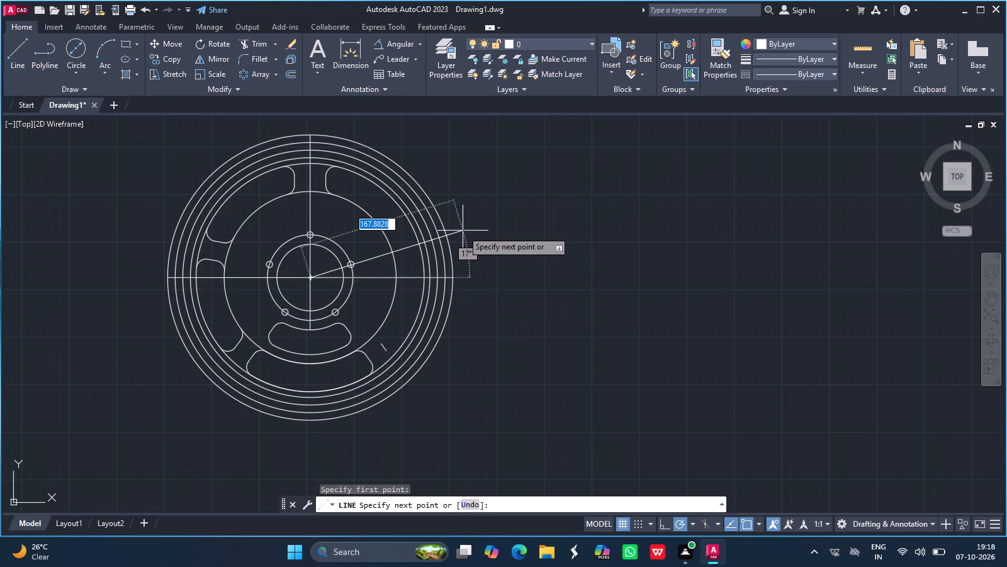
pyautogui.click(501, 243)
pyautogui.press('Return')
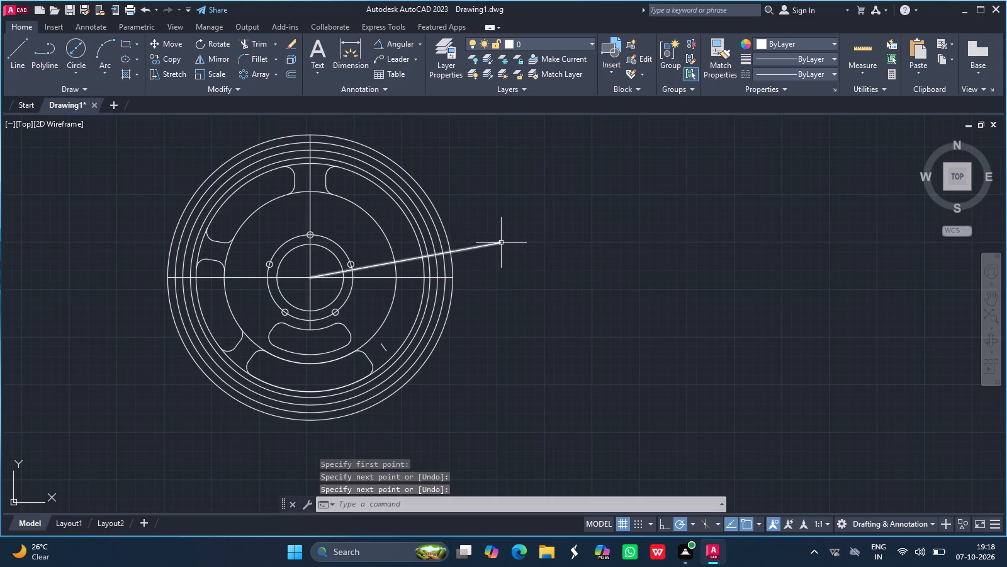
# Fillet the 10 degree slanted line with the outer and inner window circles at radius 10, rounding below the line.
pyautogui.click(254, 55)
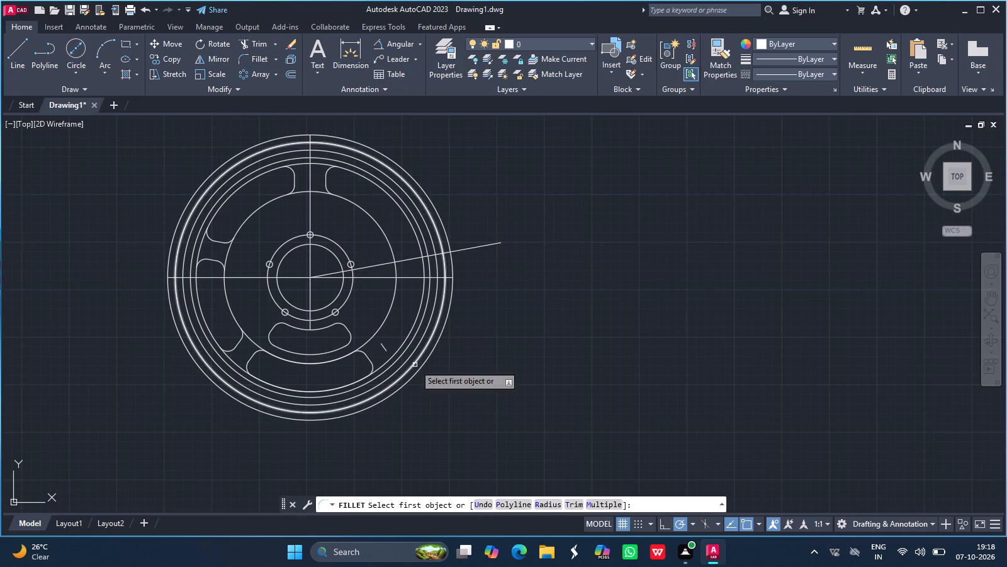
pyautogui.click(553, 502)
pyautogui.write('10')
pyautogui.press('Return')
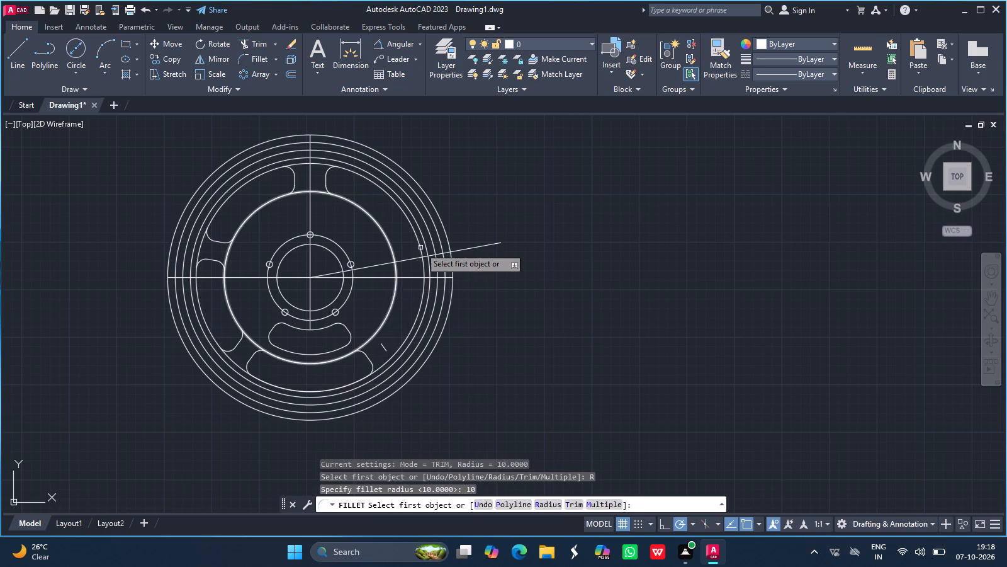
pyautogui.click(406, 259)
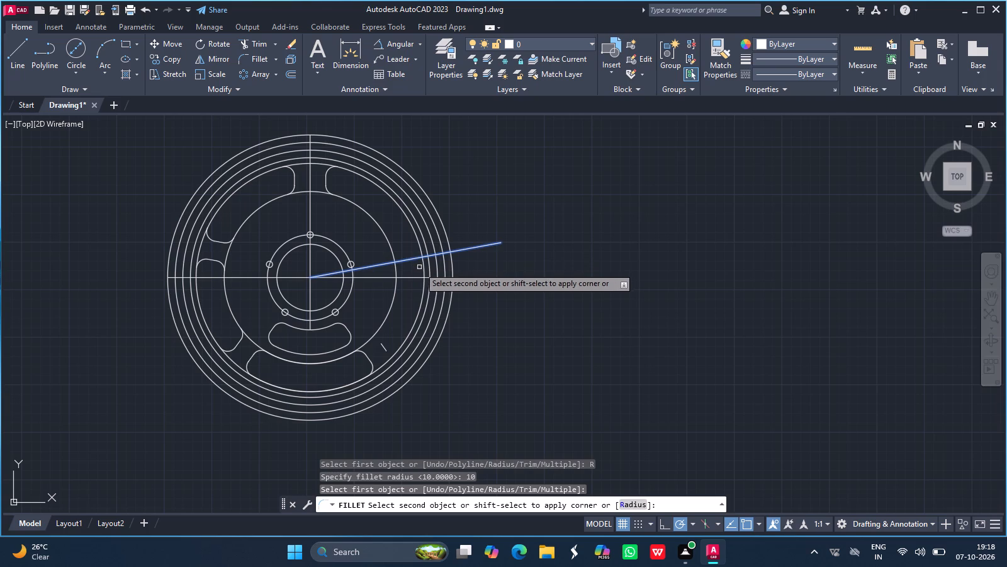
pyautogui.click(424, 270)
pyautogui.press('Return')
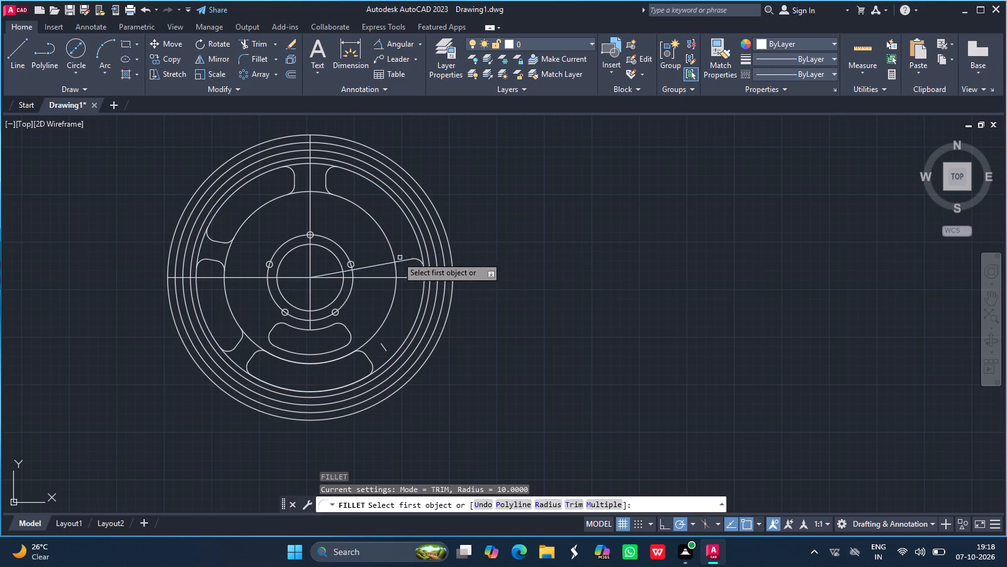
pyautogui.moveTo(402, 261); pyautogui.dragTo(396, 269)
pyautogui.click(396, 269)
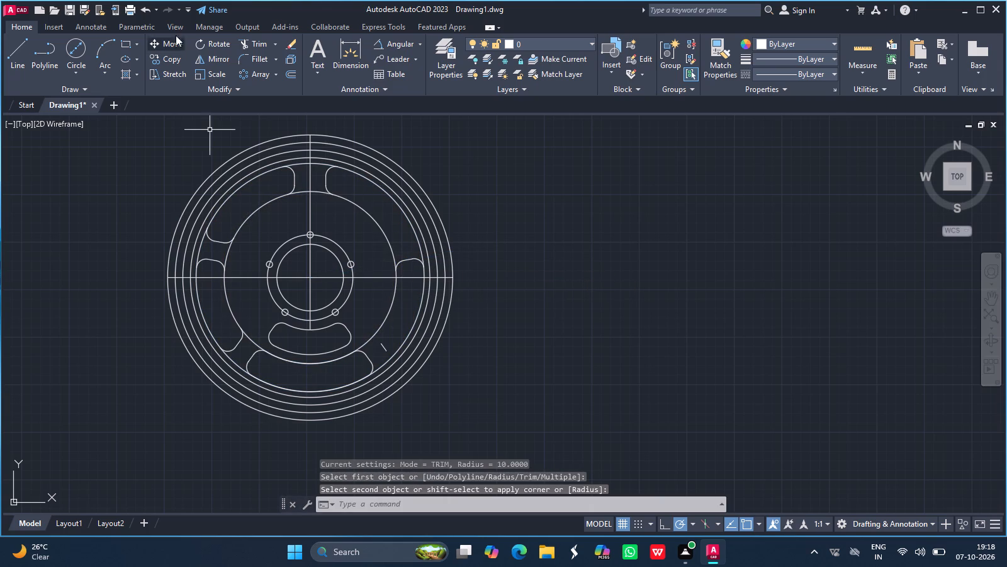
# Offset the short slanted segment at the top of the lower-right side window by 20, towards the upper-right window.
pyautogui.click(287, 72)
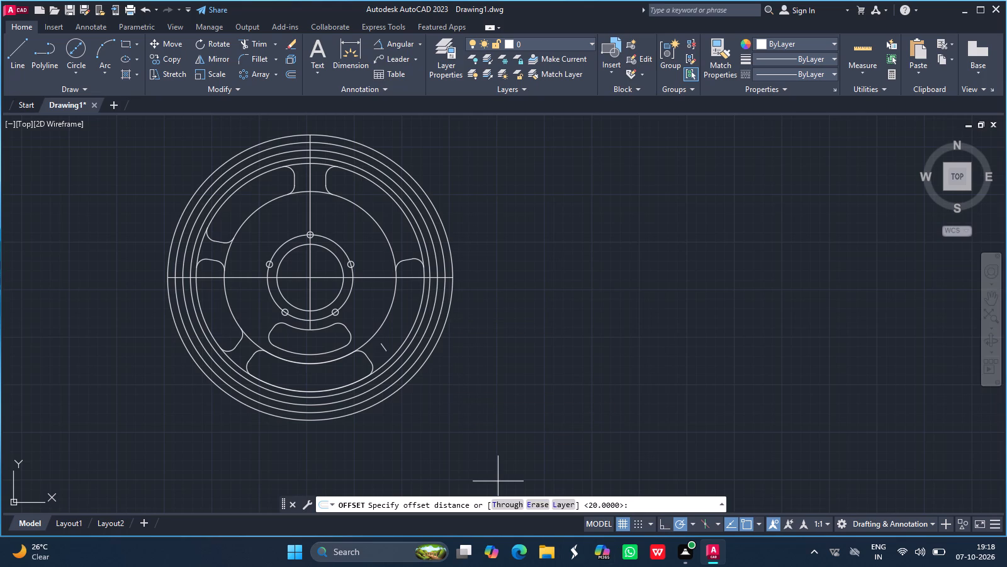
pyautogui.write('20')
pyautogui.press('Return')
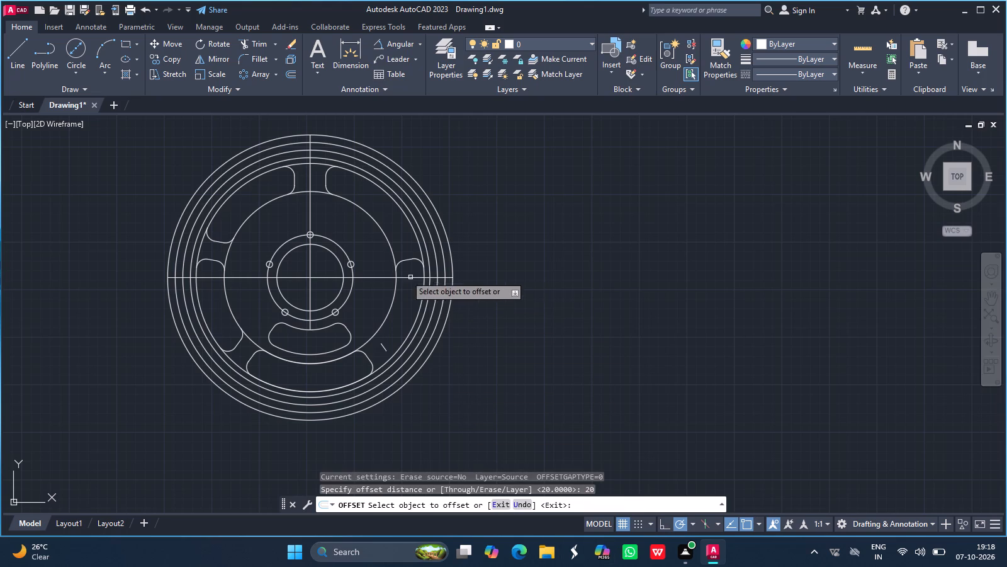
pyautogui.moveTo(408, 260); pyautogui.dragTo(402, 246)
pyautogui.click(402, 246)
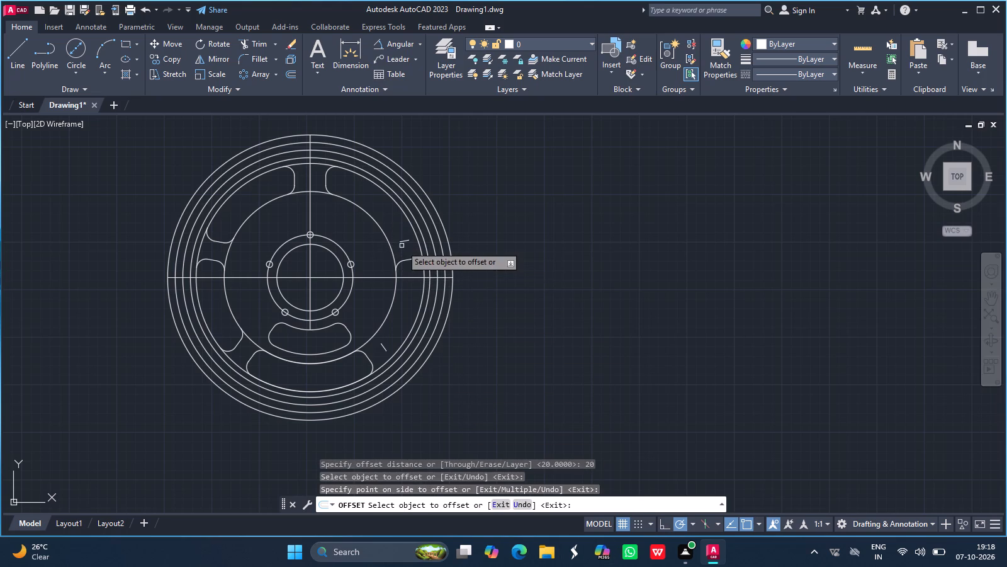
pyautogui.press('Return')
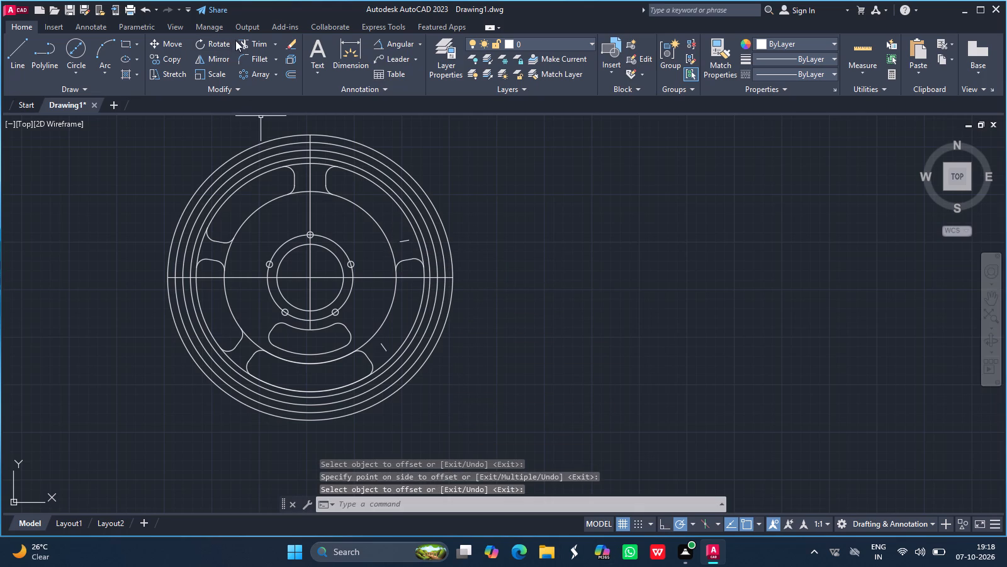
# Fillet the new offset segment with the outer and inner window circles at radius 10 to close the upper-right window's lower end.
pyautogui.click(247, 54)
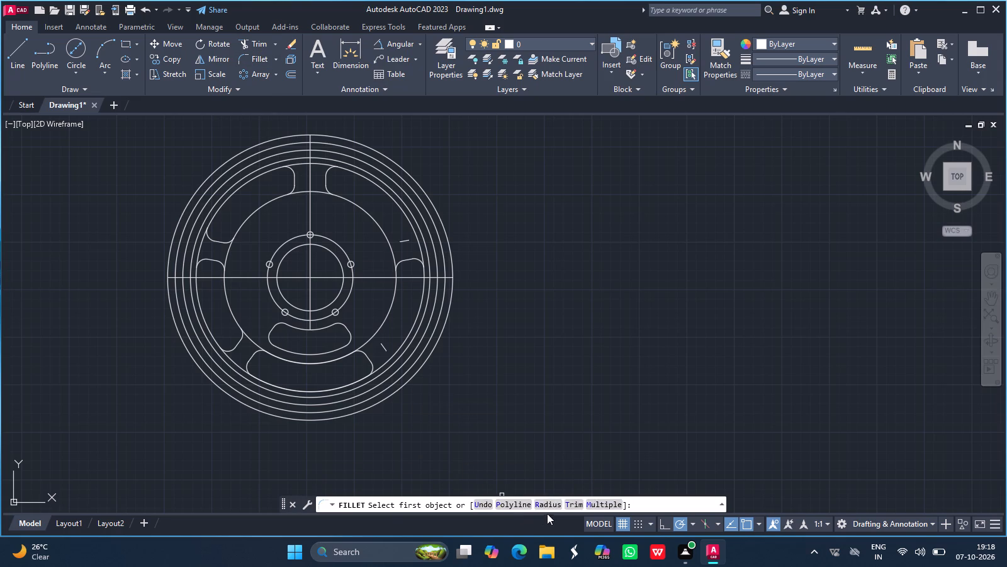
pyautogui.click(549, 505)
pyautogui.write('10')
pyautogui.press('Return')
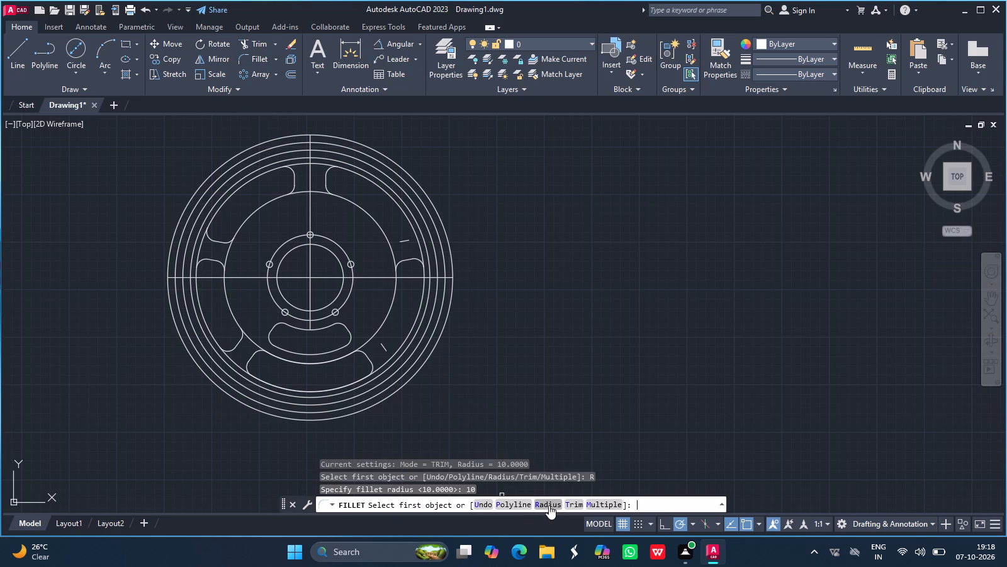
pyautogui.moveTo(403, 242); pyautogui.dragTo(408, 220)
pyautogui.click(408, 220)
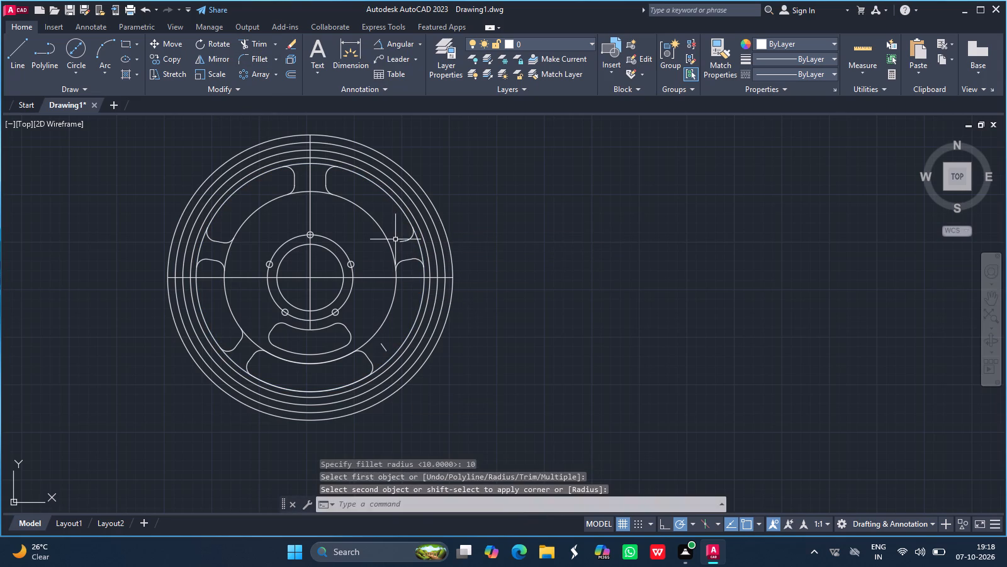
pyautogui.press('Return')
pyautogui.moveTo(402, 241); pyautogui.dragTo(399, 241)
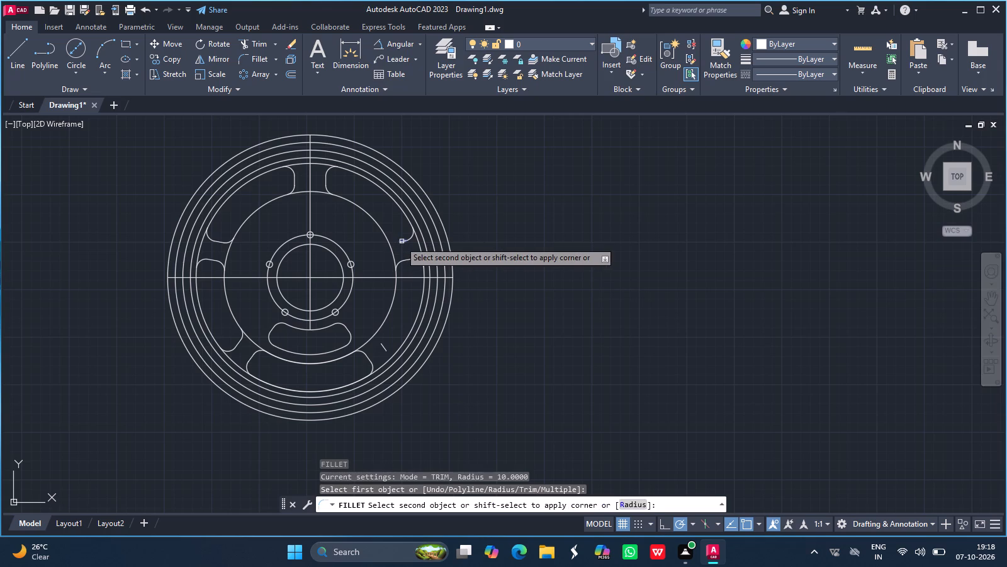
pyautogui.moveTo(399, 241); pyautogui.dragTo(383, 236)
pyautogui.click(383, 236)
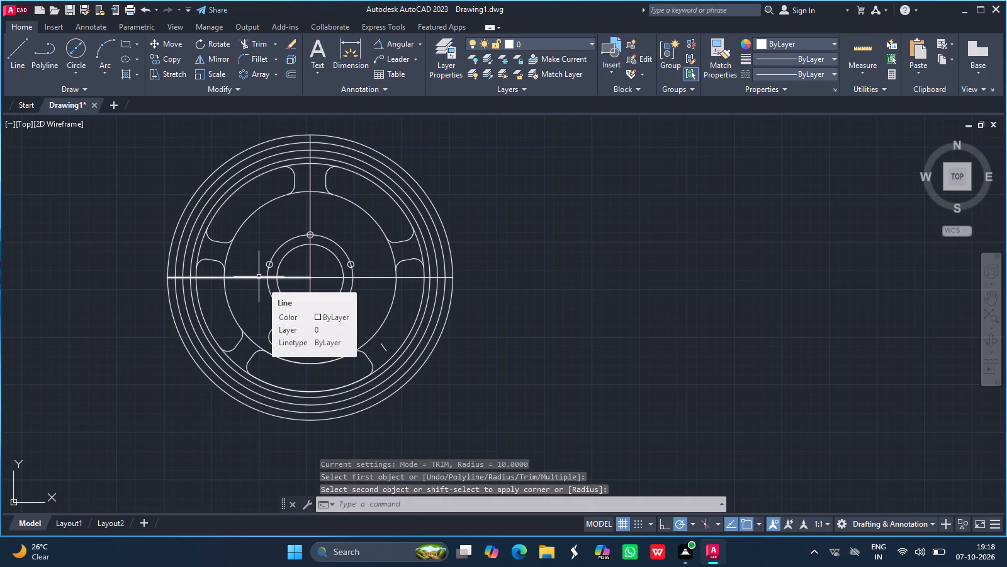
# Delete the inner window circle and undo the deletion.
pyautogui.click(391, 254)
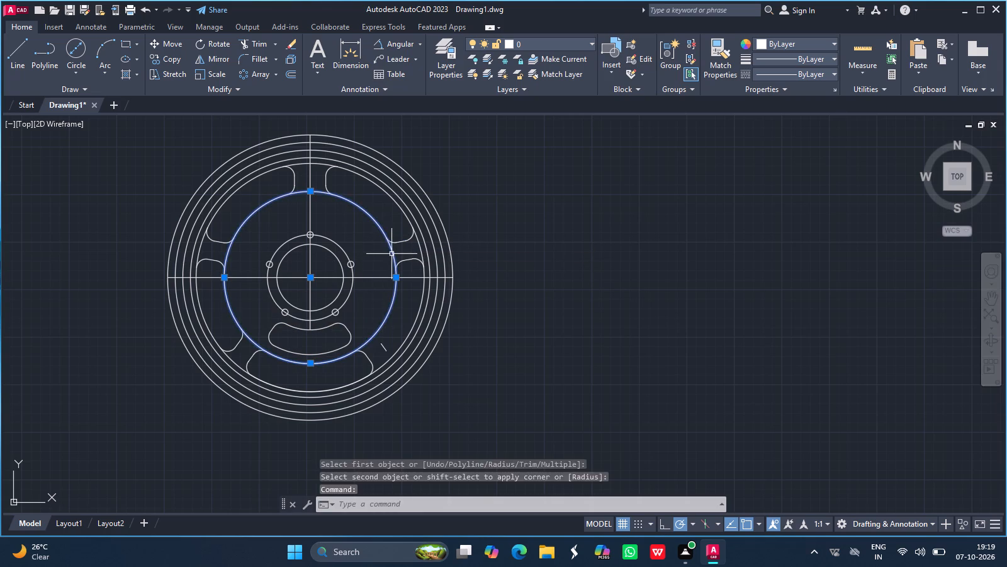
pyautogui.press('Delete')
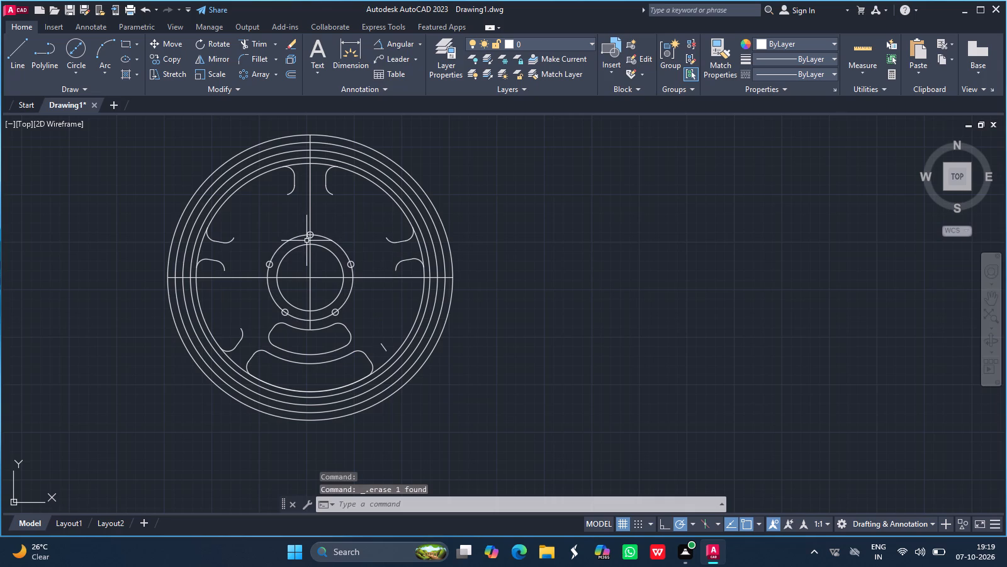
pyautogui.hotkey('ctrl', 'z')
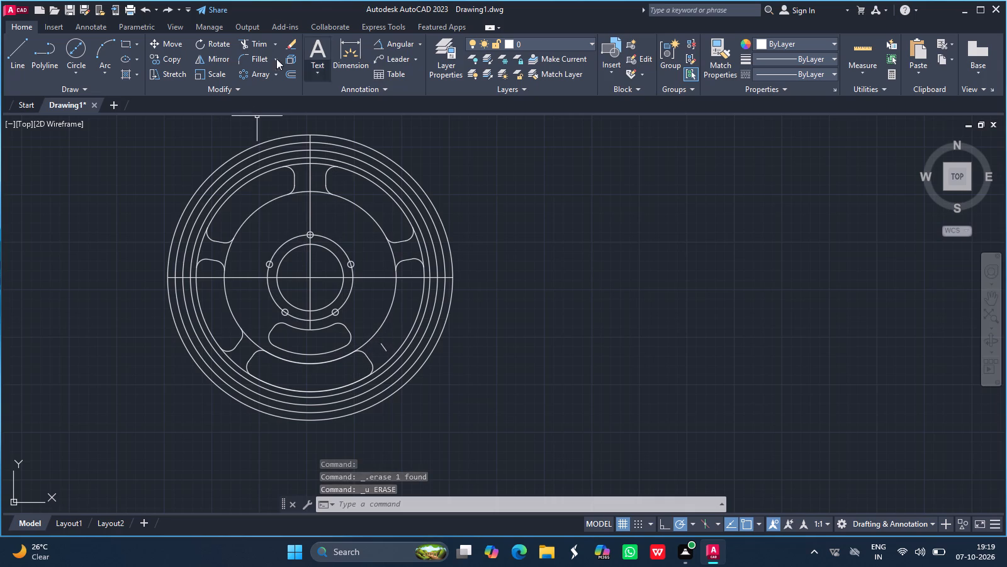
# Fillet the short slanted segment at the wheel's lower right with the inner and outer window circles at radius 10.
pyautogui.click(254, 55)
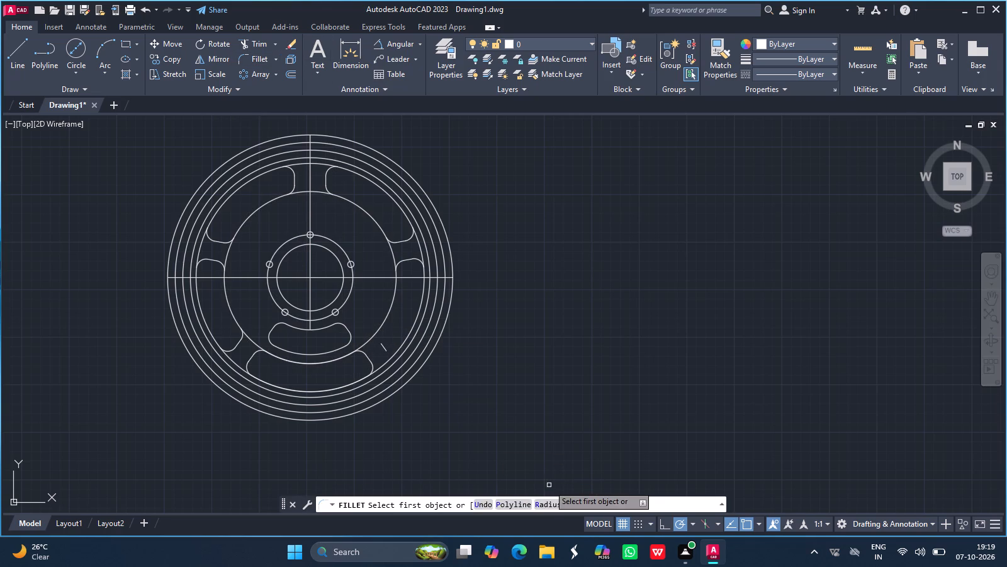
pyautogui.click(543, 504)
pyautogui.write('10')
pyautogui.press('Return')
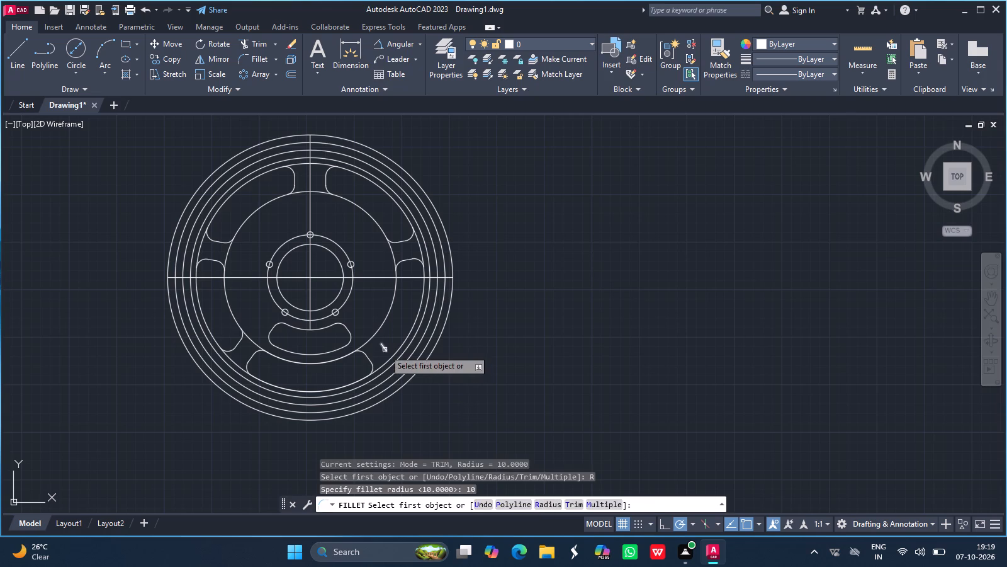
pyautogui.moveTo(385, 350); pyautogui.dragTo(376, 333)
pyautogui.moveTo(376, 333); pyautogui.dragTo(384, 341)
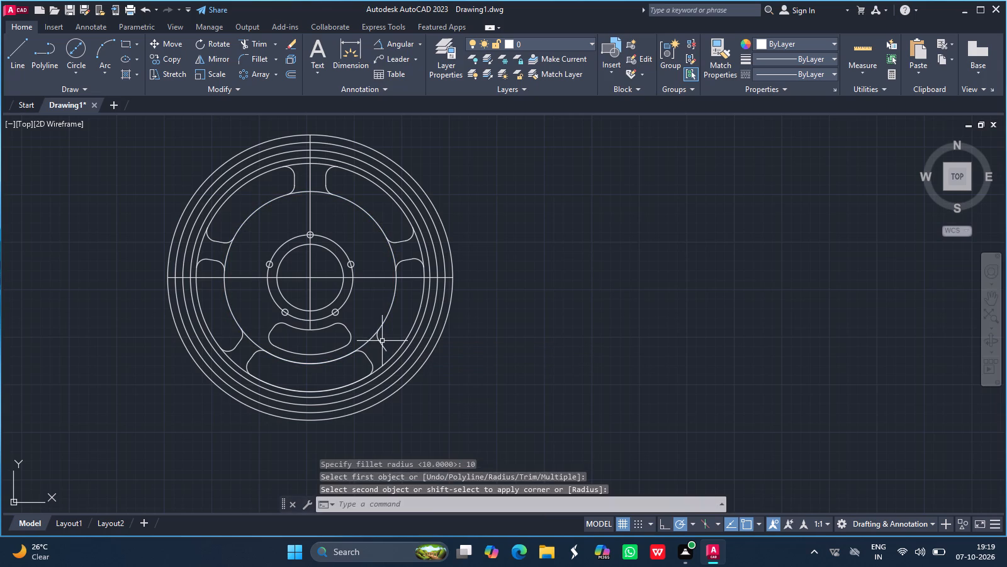
pyautogui.press('Return')
pyautogui.moveTo(386, 348); pyautogui.dragTo(398, 348)
pyautogui.click(398, 348)
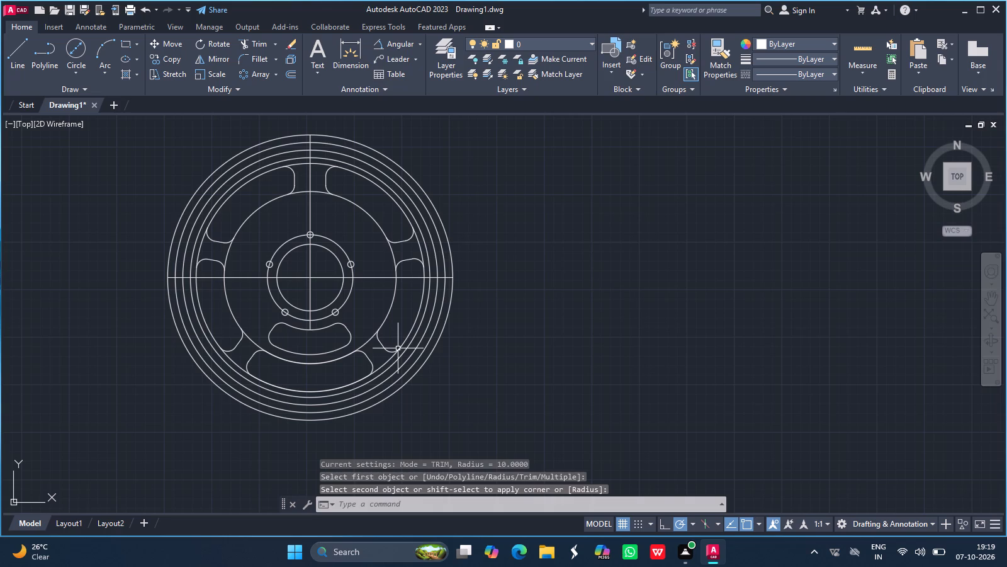
# Trim the inner window circle in the gaps between the five outer windows, including its leftover along the bottom window.
pyautogui.click(247, 41)
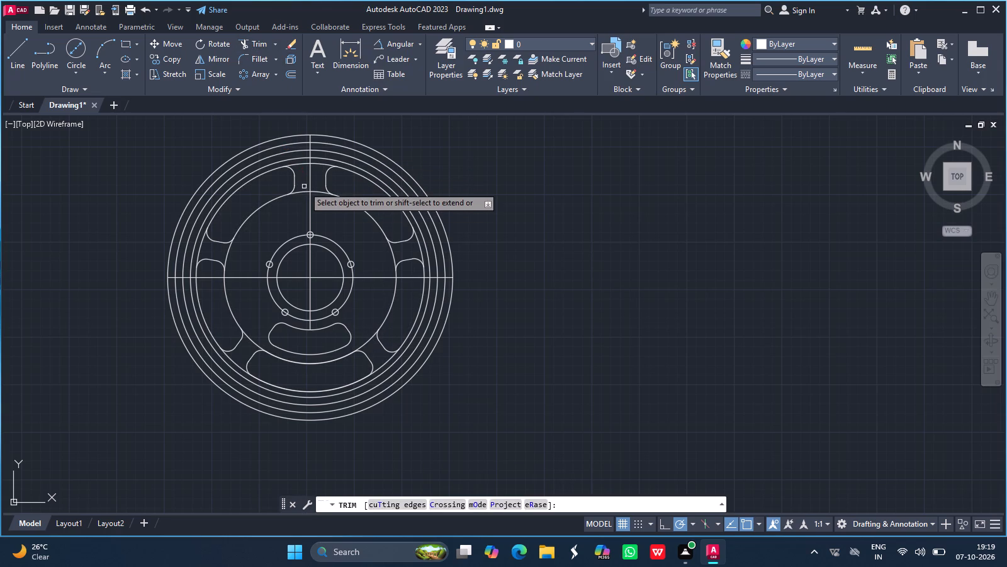
pyautogui.click(302, 190)
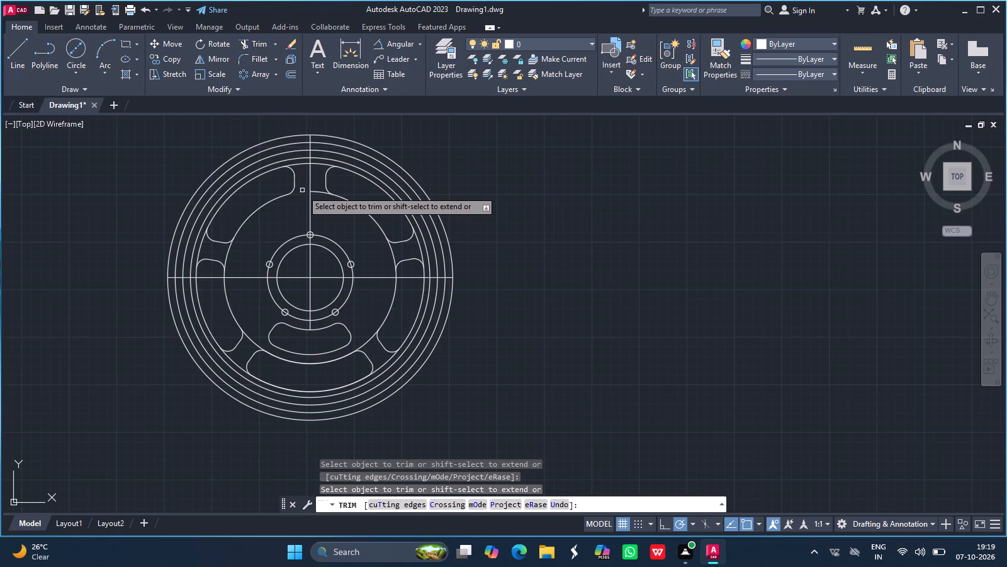
pyautogui.click(323, 194)
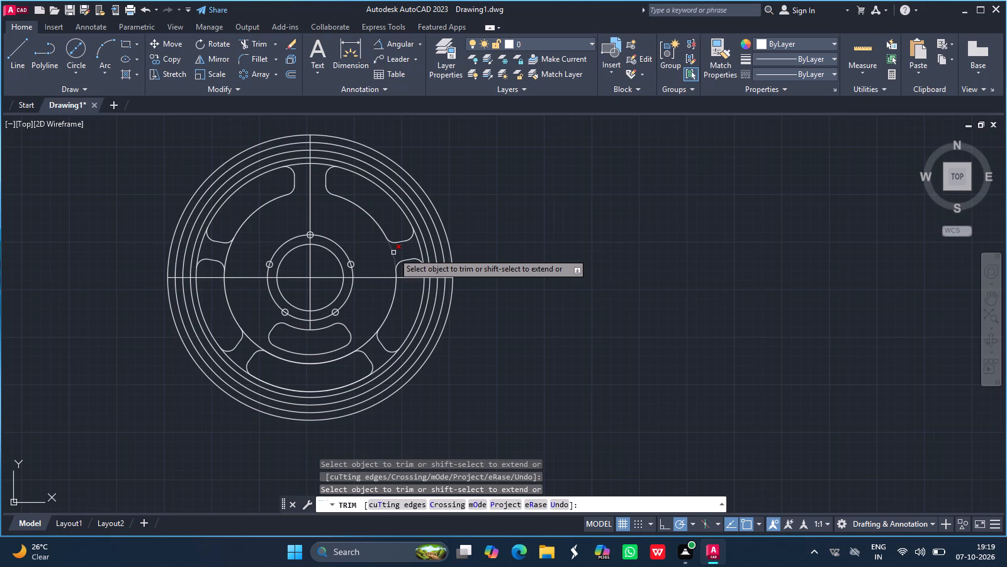
pyautogui.moveTo(395, 253); pyautogui.dragTo(365, 348)
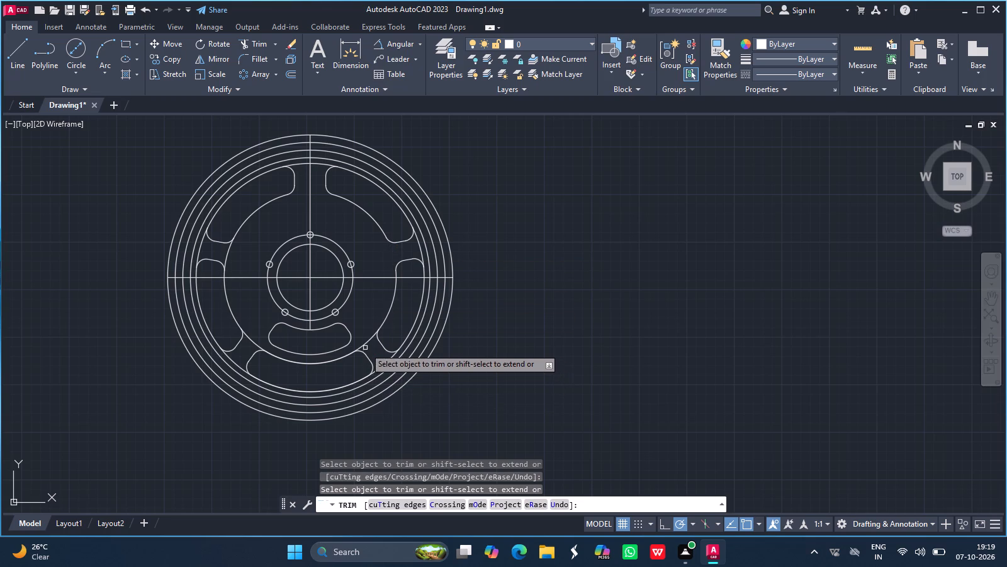
pyautogui.moveTo(365, 348); pyautogui.dragTo(365, 345)
pyautogui.click(365, 345)
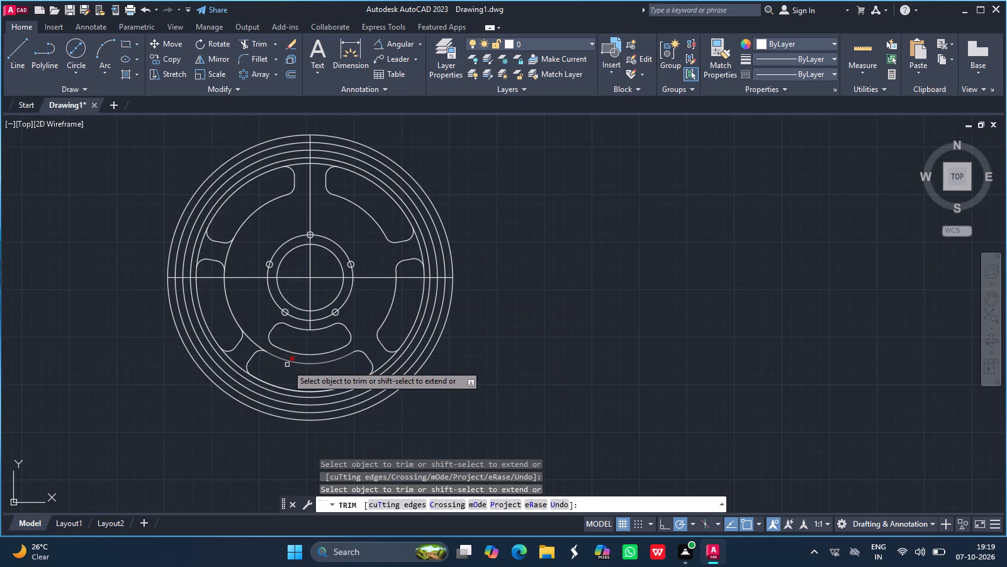
pyautogui.click(293, 362)
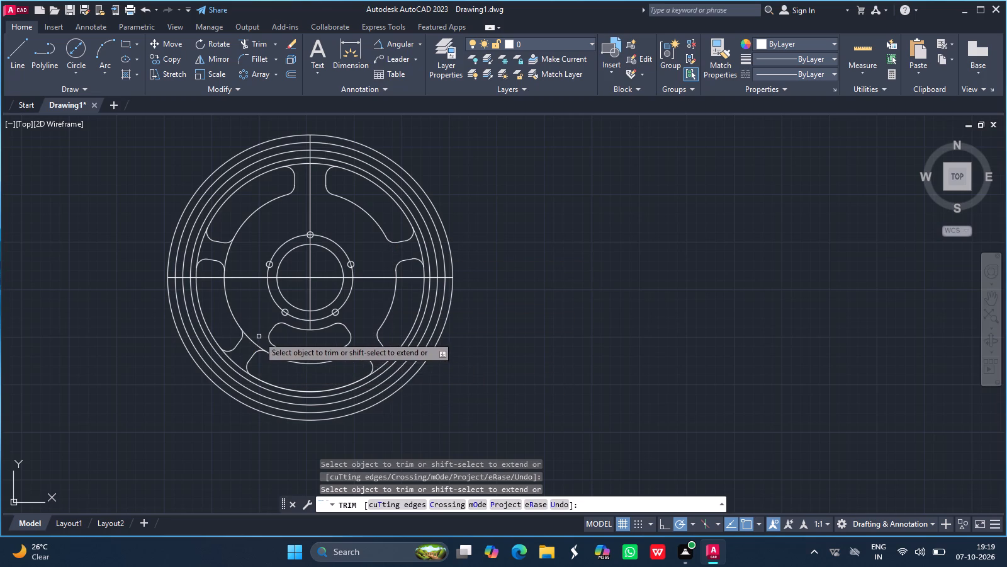
pyautogui.click(250, 338)
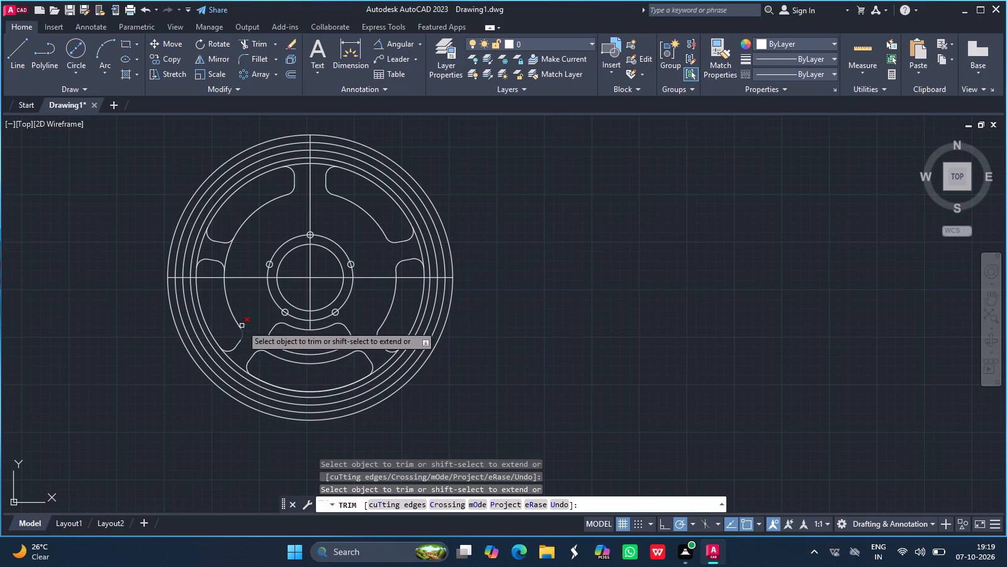
pyautogui.click(229, 251)
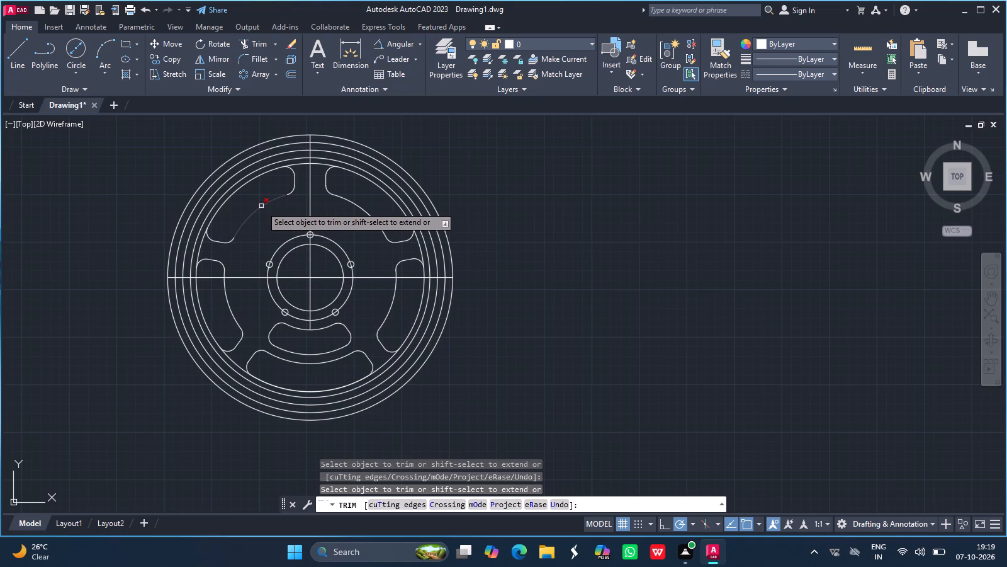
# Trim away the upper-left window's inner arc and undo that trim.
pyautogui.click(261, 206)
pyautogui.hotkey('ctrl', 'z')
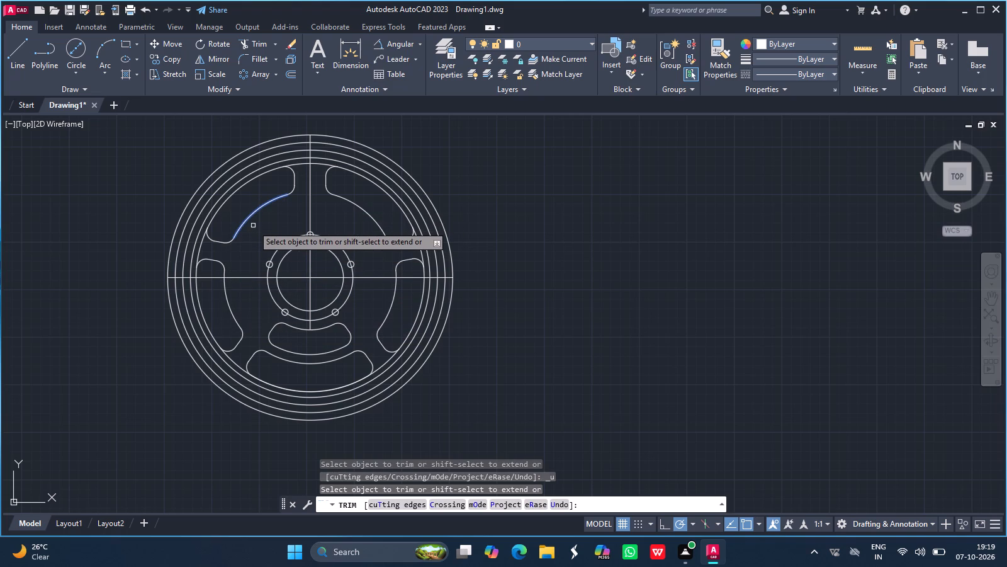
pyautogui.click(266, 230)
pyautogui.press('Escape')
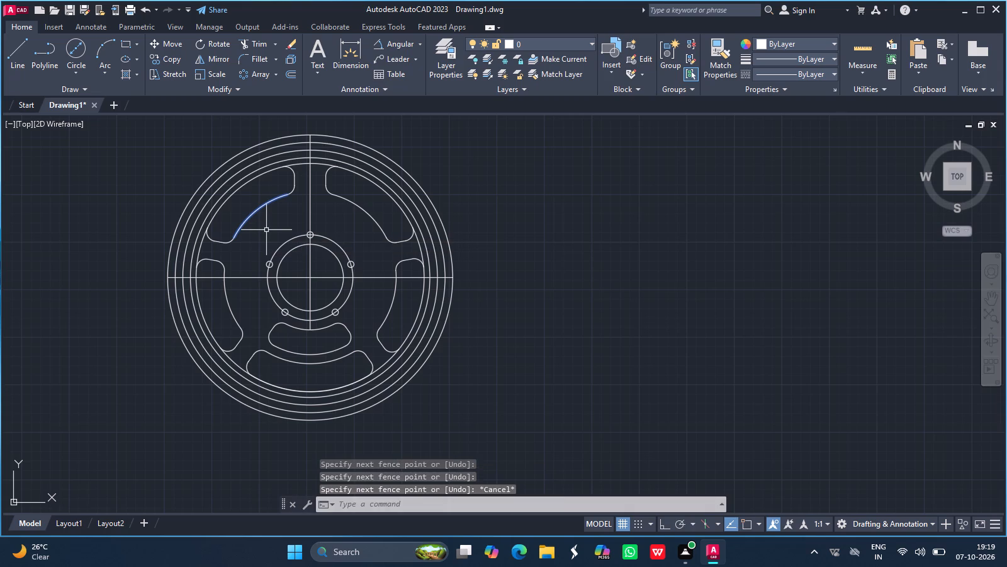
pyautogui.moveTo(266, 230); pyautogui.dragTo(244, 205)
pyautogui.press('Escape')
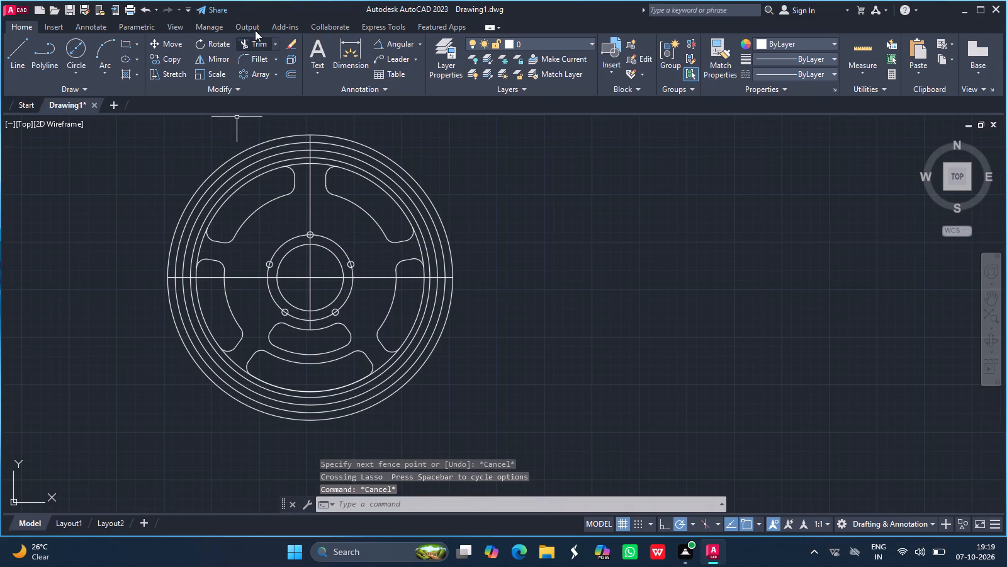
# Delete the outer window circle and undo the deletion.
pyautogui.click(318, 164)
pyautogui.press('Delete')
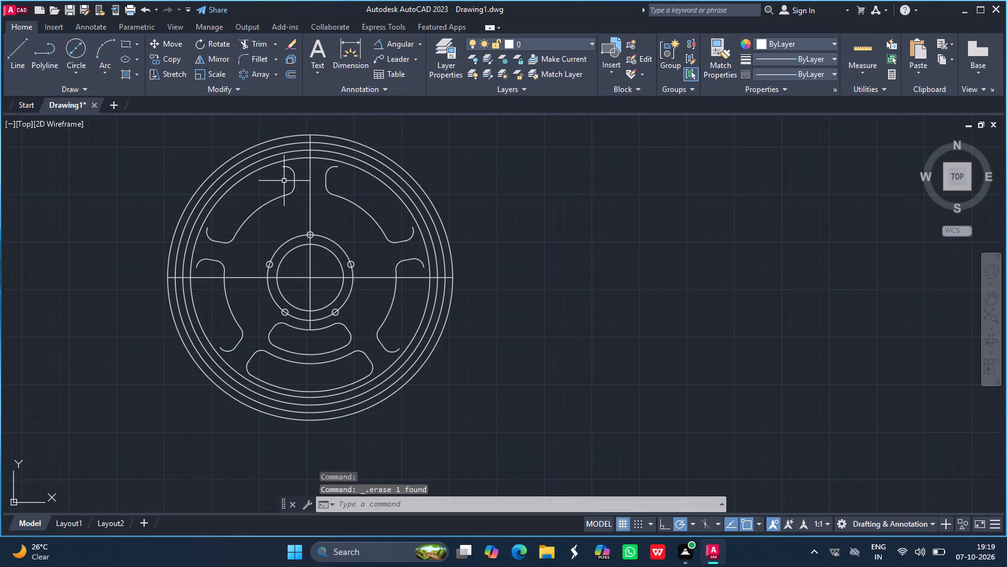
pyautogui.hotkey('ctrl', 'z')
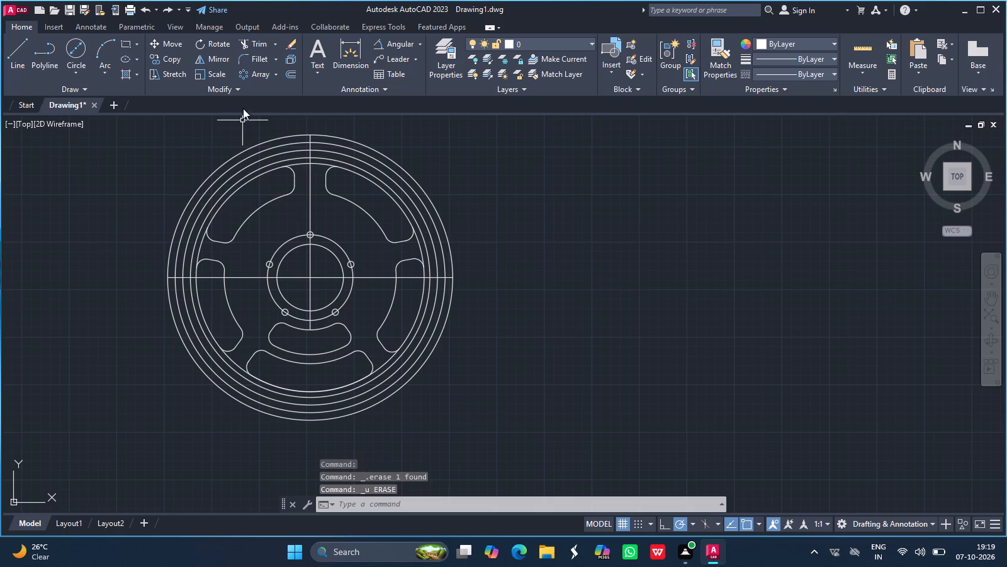
# Trim the outer window circle in the gaps between the five outer windows, including its leftover along the bottom window.
pyautogui.click(250, 38)
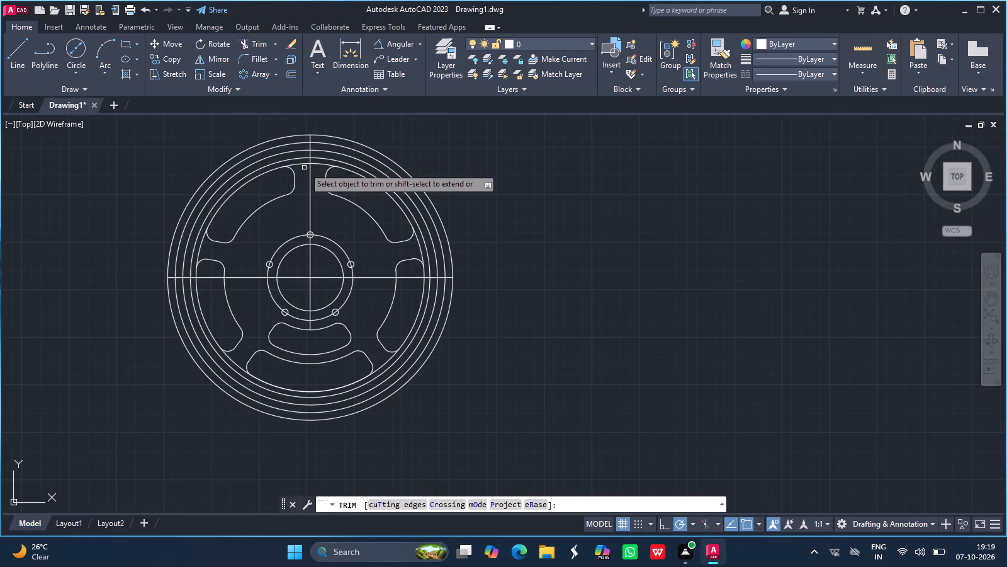
pyautogui.click(299, 165)
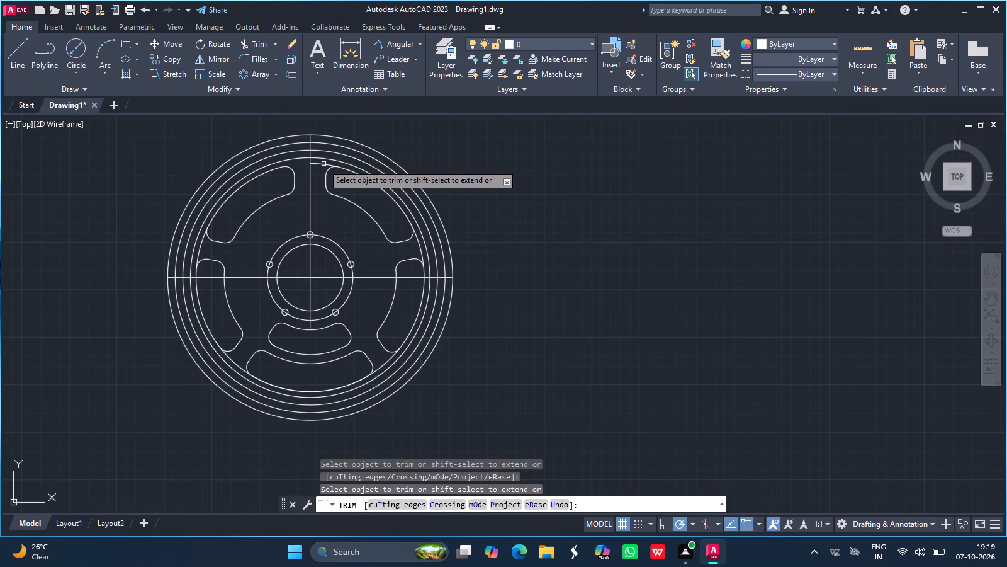
pyautogui.click(318, 164)
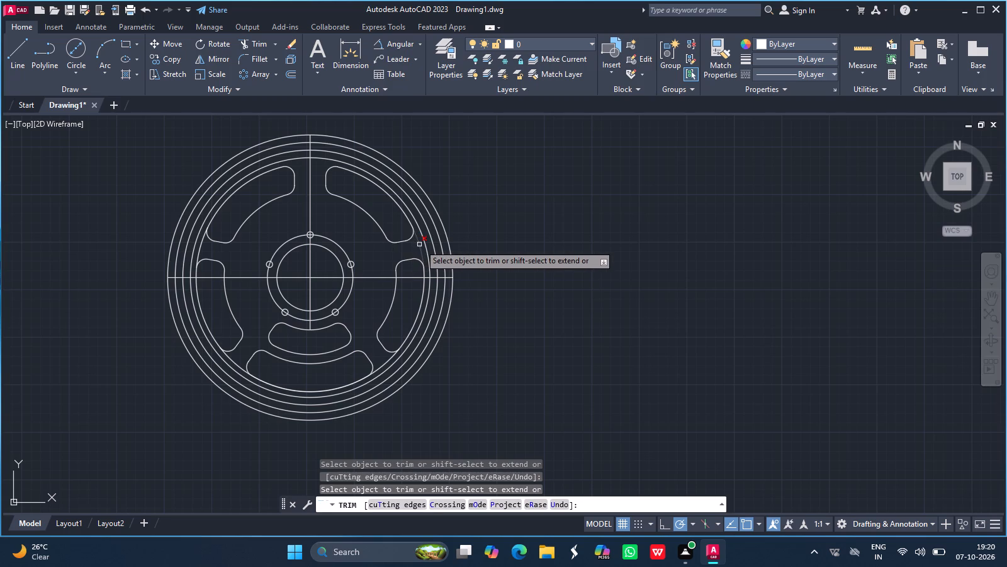
pyautogui.click(420, 244)
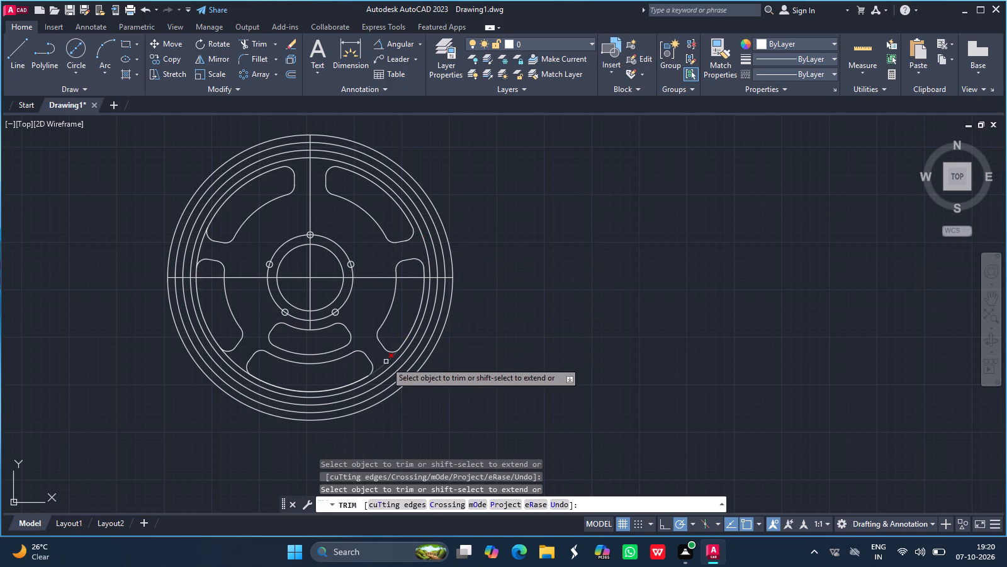
pyautogui.moveTo(386, 362); pyautogui.dragTo(347, 384)
pyautogui.click(347, 384)
pyautogui.click(238, 367)
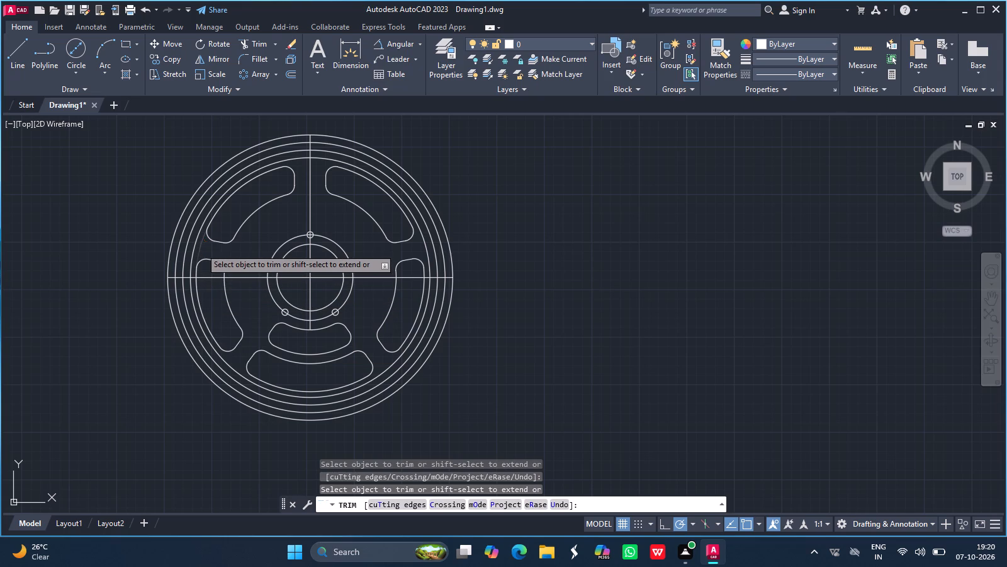
pyautogui.click(201, 248)
pyautogui.press('Return')
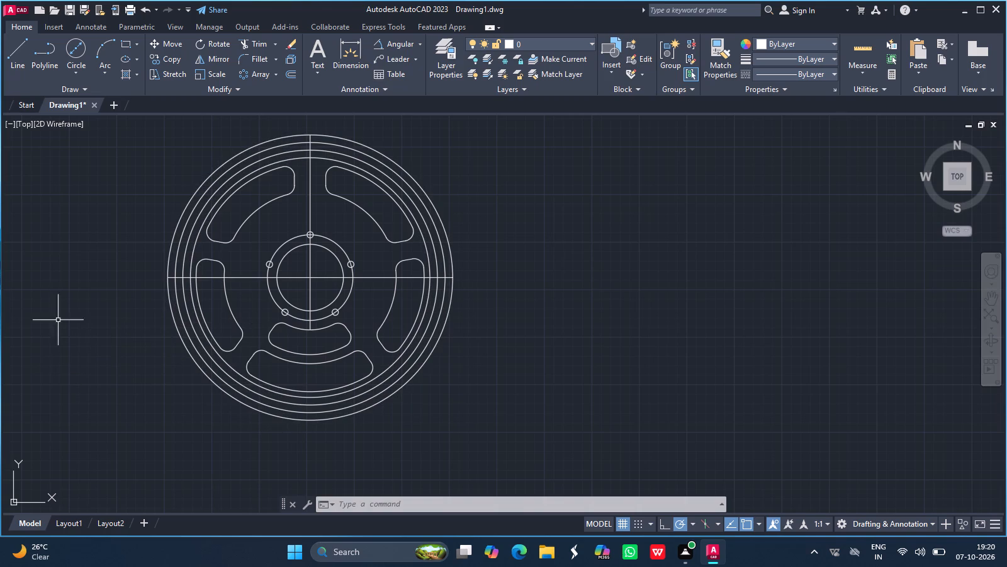
# Offset the vertical centreline by 16.5 to both sides.
pyautogui.click(293, 74)
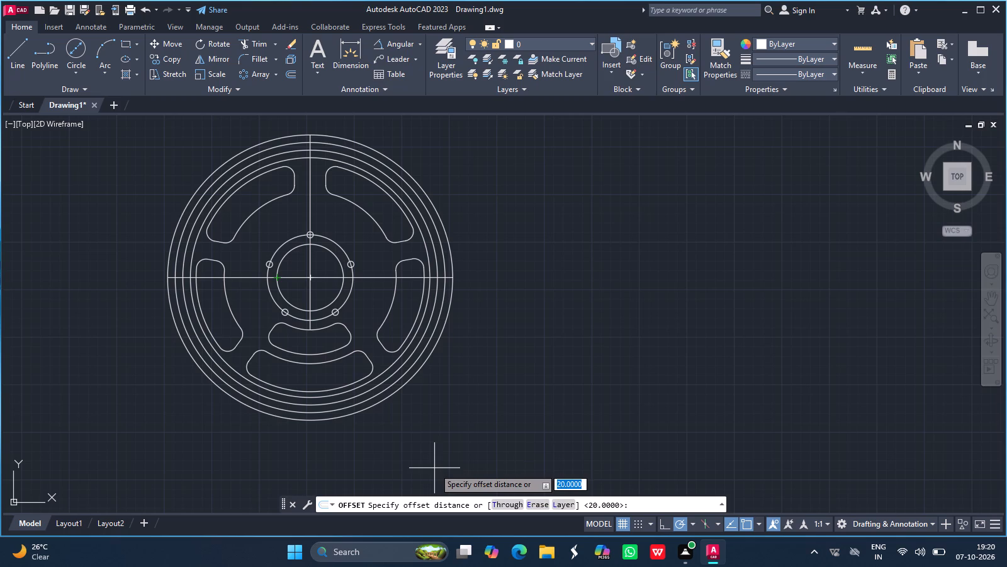
pyautogui.click(641, 504)
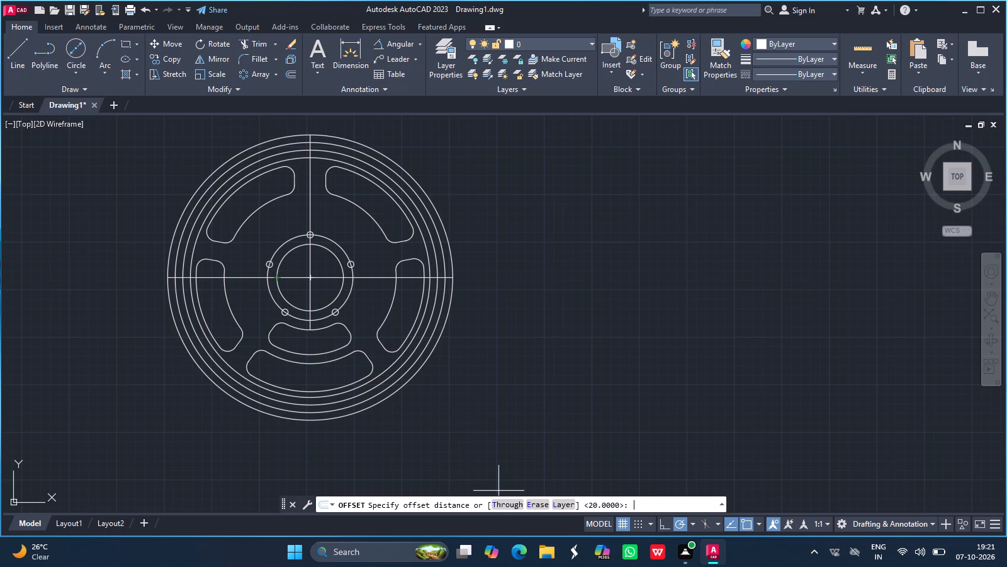
pyautogui.write('16.5')
pyautogui.press('Return')
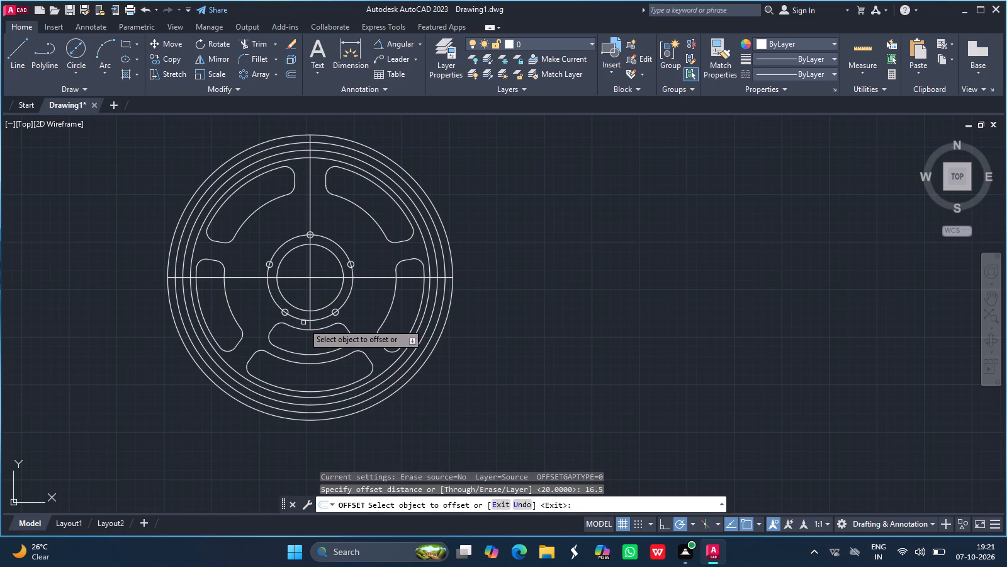
pyautogui.moveTo(310, 326); pyautogui.dragTo(301, 328)
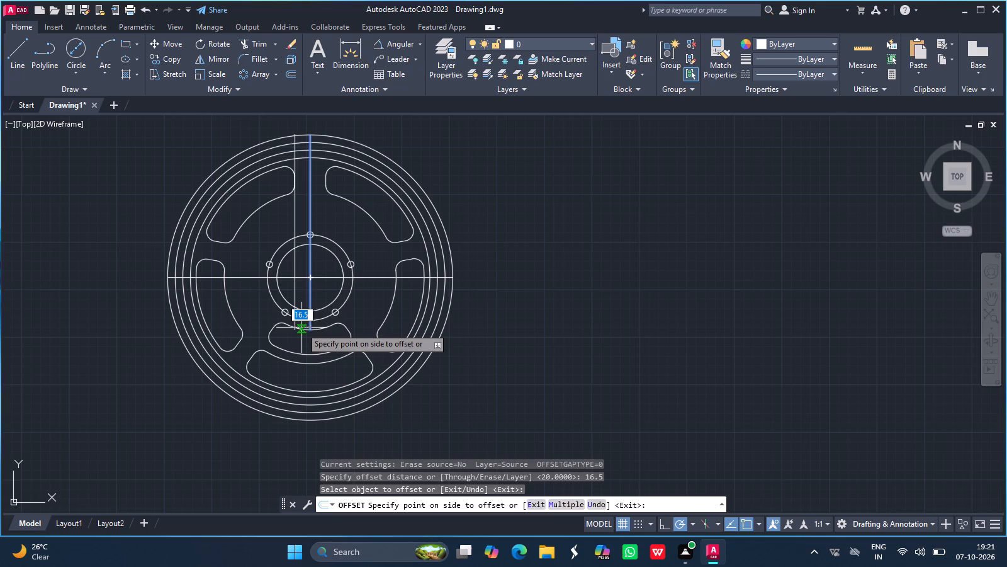
pyautogui.moveTo(301, 328); pyautogui.dragTo(301, 328)
pyautogui.moveTo(301, 328); pyautogui.dragTo(309, 324)
pyautogui.moveTo(309, 324); pyautogui.dragTo(329, 324)
pyautogui.click(329, 324)
pyautogui.press('Escape')
# Extend the vertical centreline and its two offset lines down through the bottom windows to the lowest window's outer arc.
pyautogui.write('exte')
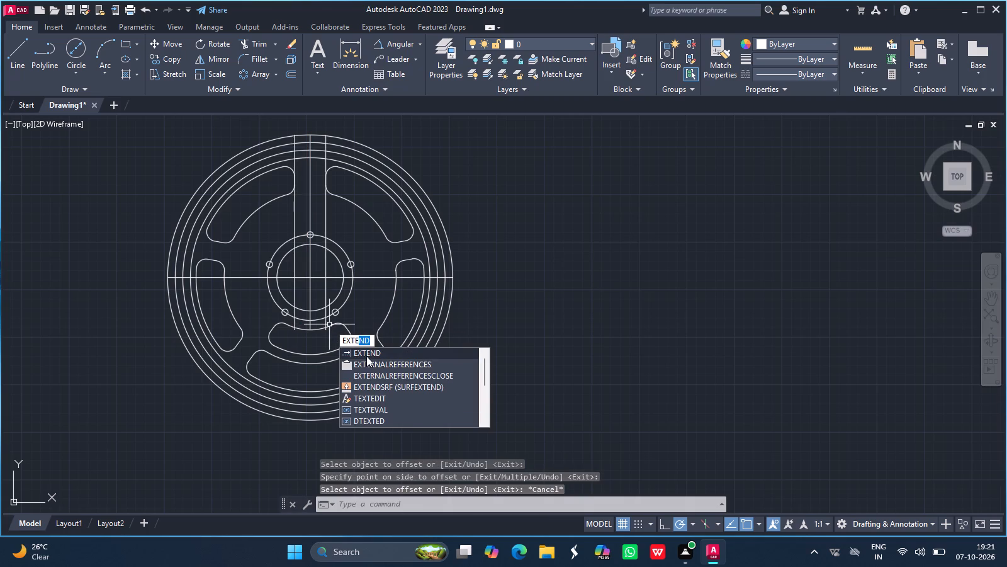
pyautogui.click(367, 355)
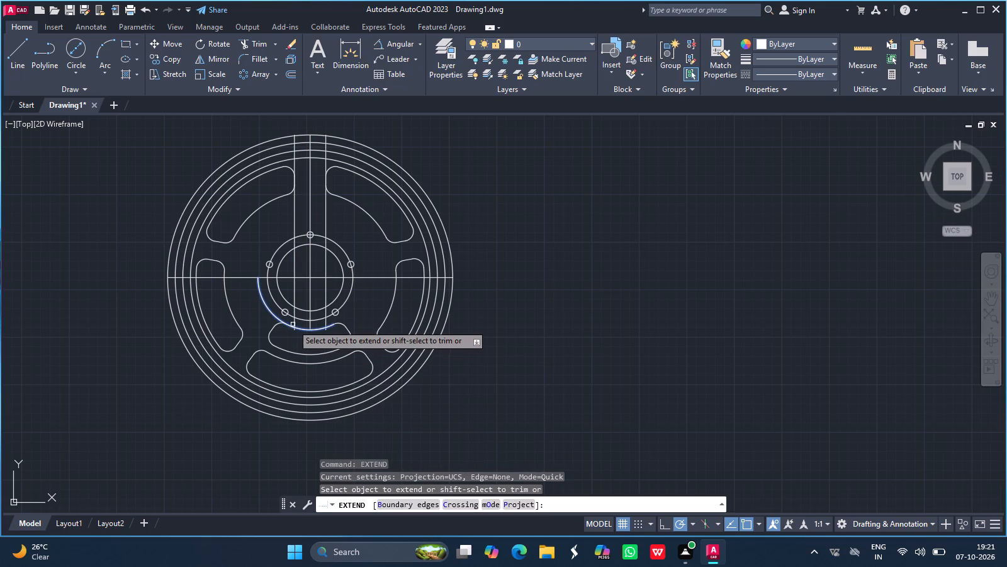
pyautogui.click(294, 323)
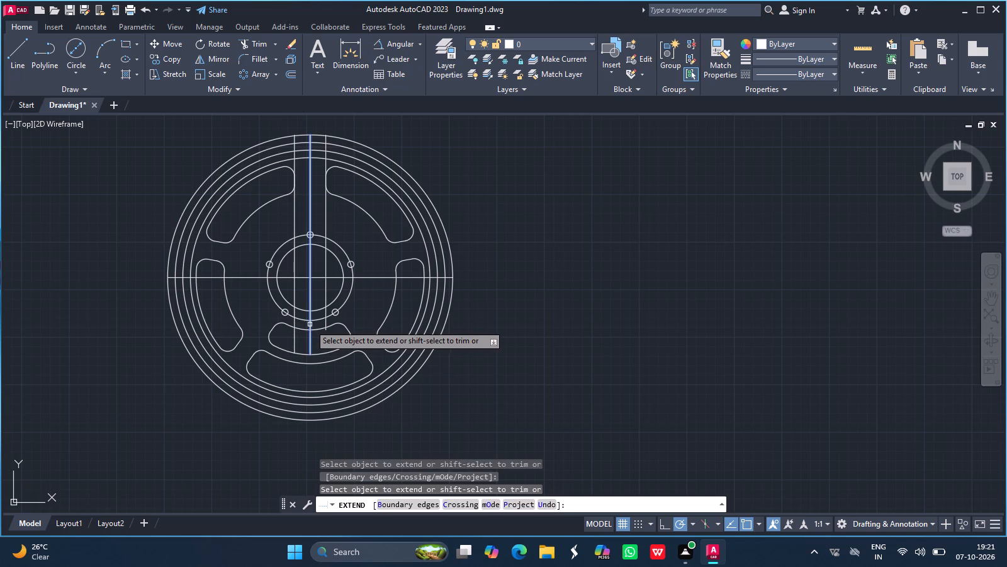
pyautogui.moveTo(310, 324); pyautogui.dragTo(324, 324)
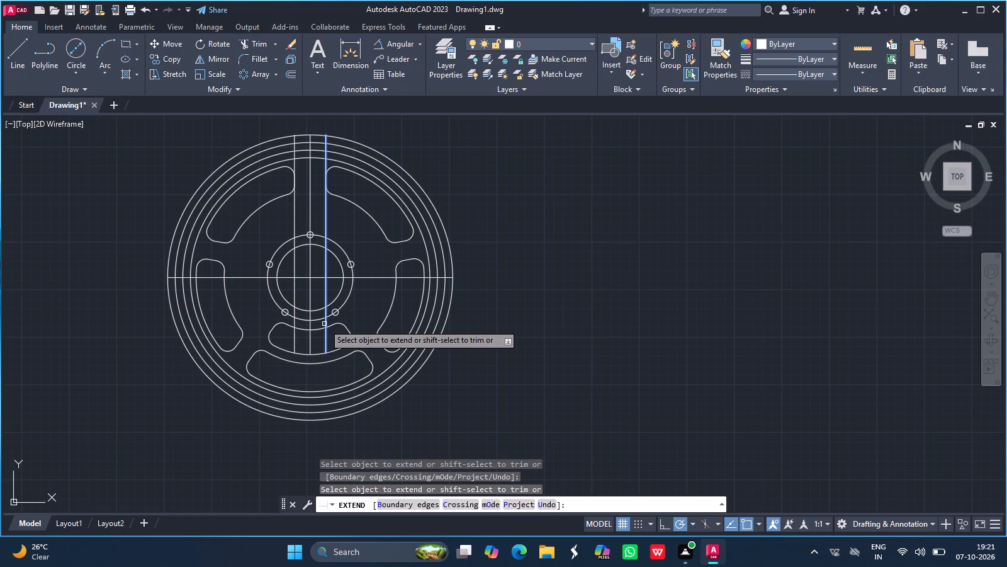
pyautogui.click(324, 324)
pyautogui.moveTo(327, 337); pyautogui.dragTo(327, 357)
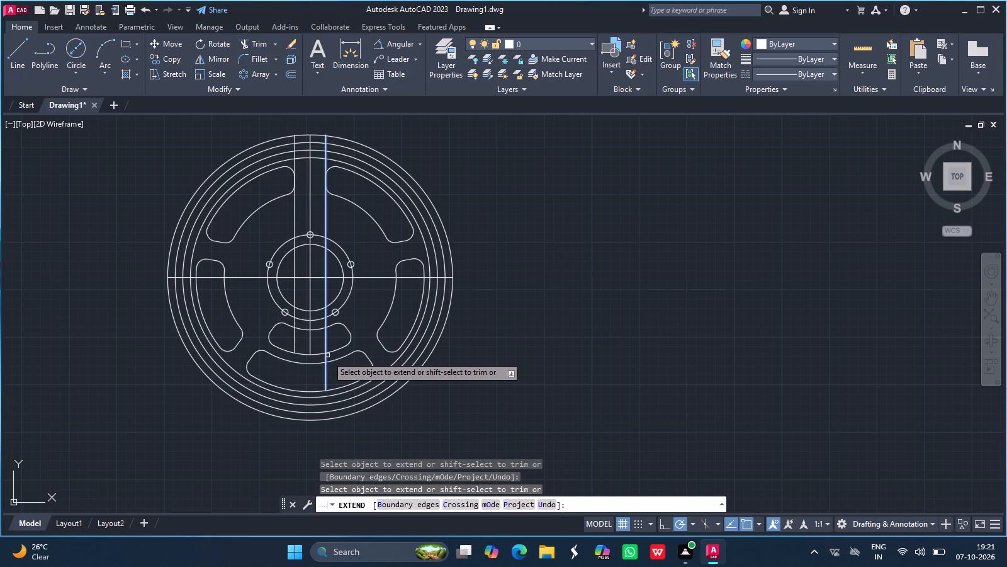
pyautogui.moveTo(327, 357); pyautogui.dragTo(329, 358)
pyautogui.click(329, 358)
pyautogui.click(323, 358)
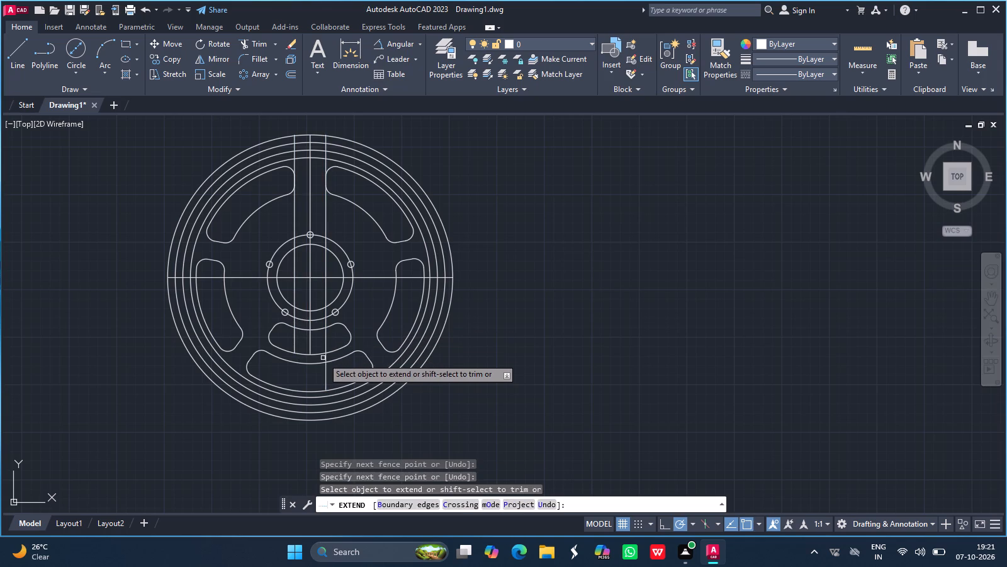
pyautogui.moveTo(310, 348); pyautogui.dragTo(310, 358)
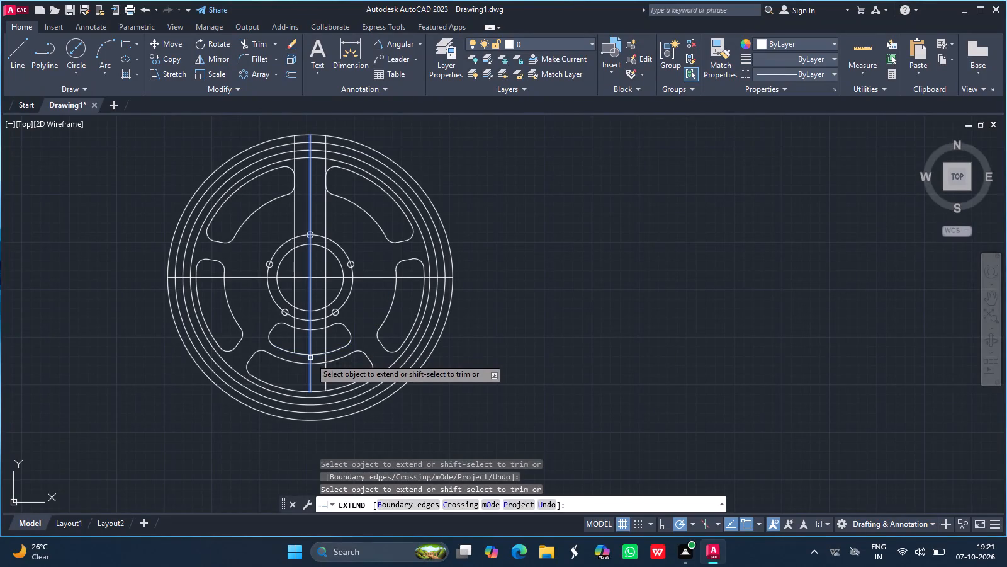
pyautogui.moveTo(310, 358); pyautogui.dragTo(296, 342)
pyautogui.click(296, 342)
pyautogui.click(295, 340)
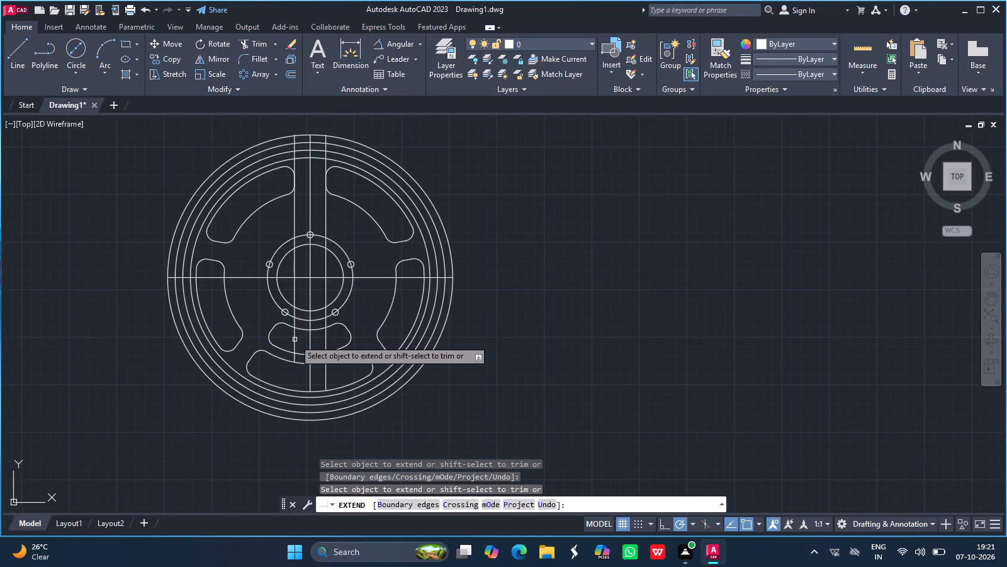
pyautogui.click(295, 340)
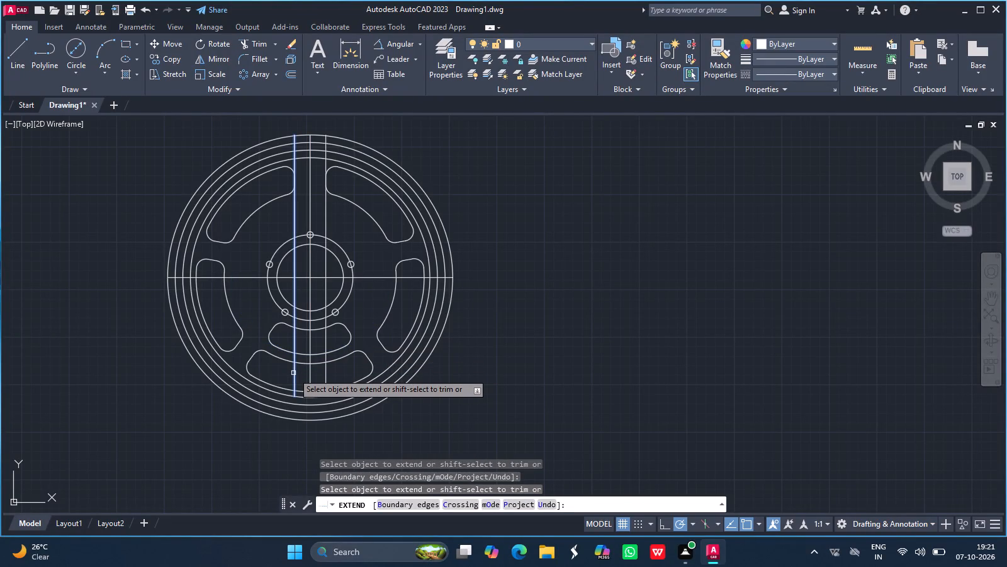
pyautogui.click(293, 373)
pyautogui.press('Escape')
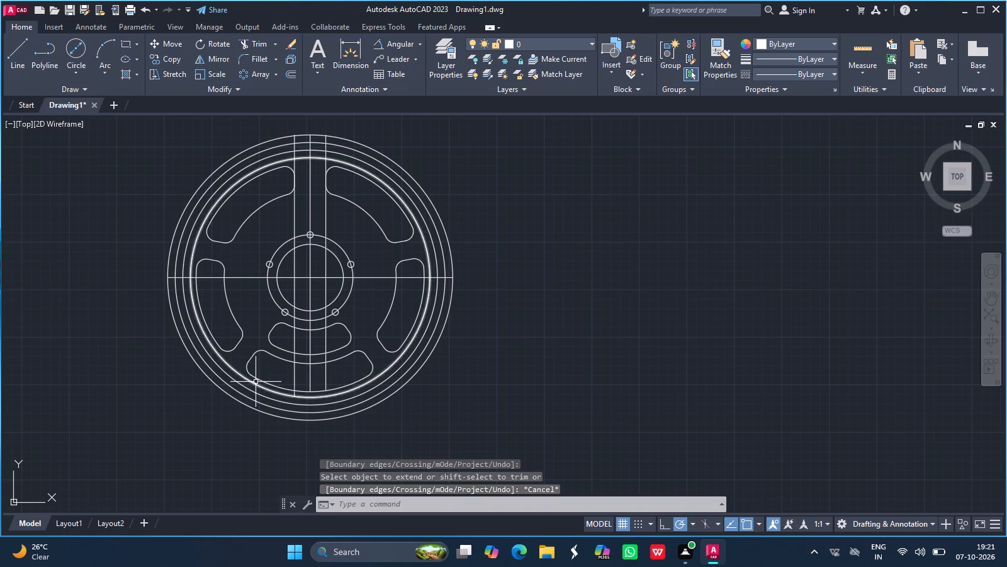
# Trim the left offset line's overshoot below the bottom outer window's outer arc.
pyautogui.click(252, 43)
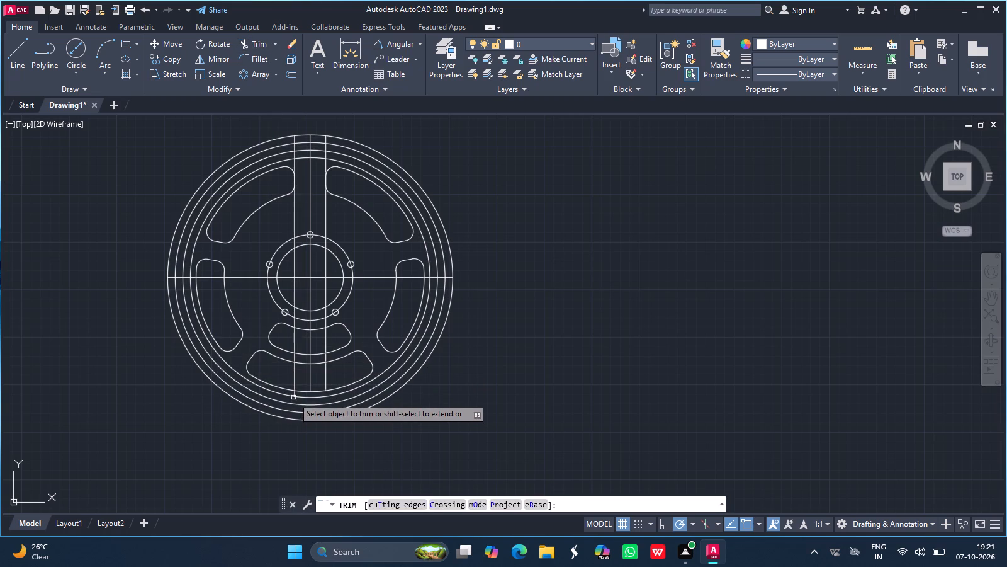
pyautogui.click(293, 396)
pyautogui.press('Return')
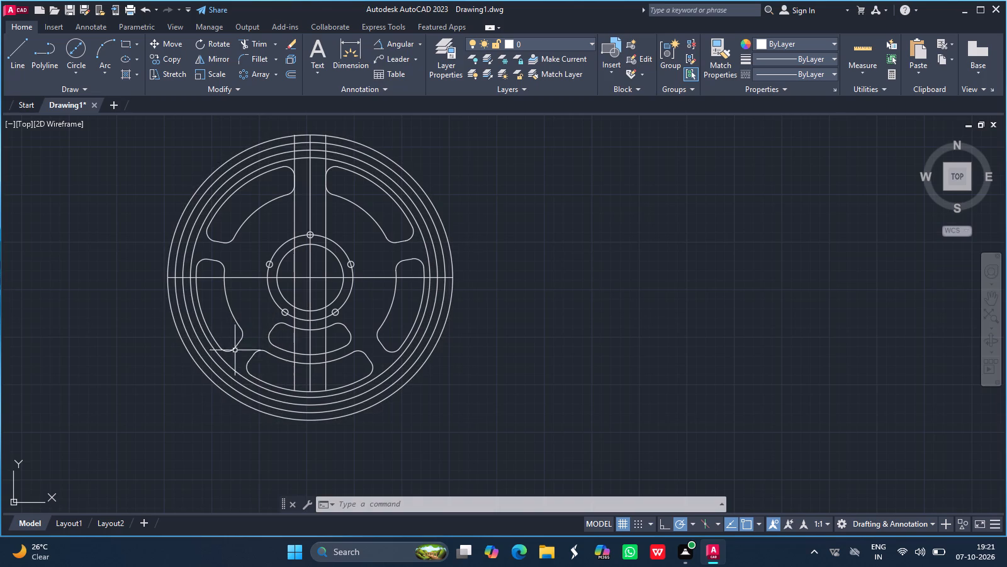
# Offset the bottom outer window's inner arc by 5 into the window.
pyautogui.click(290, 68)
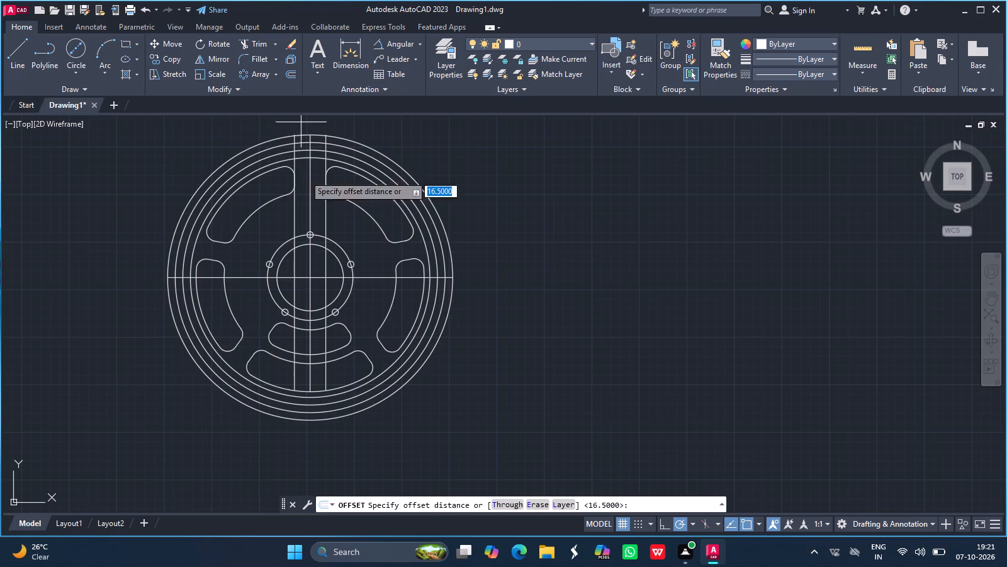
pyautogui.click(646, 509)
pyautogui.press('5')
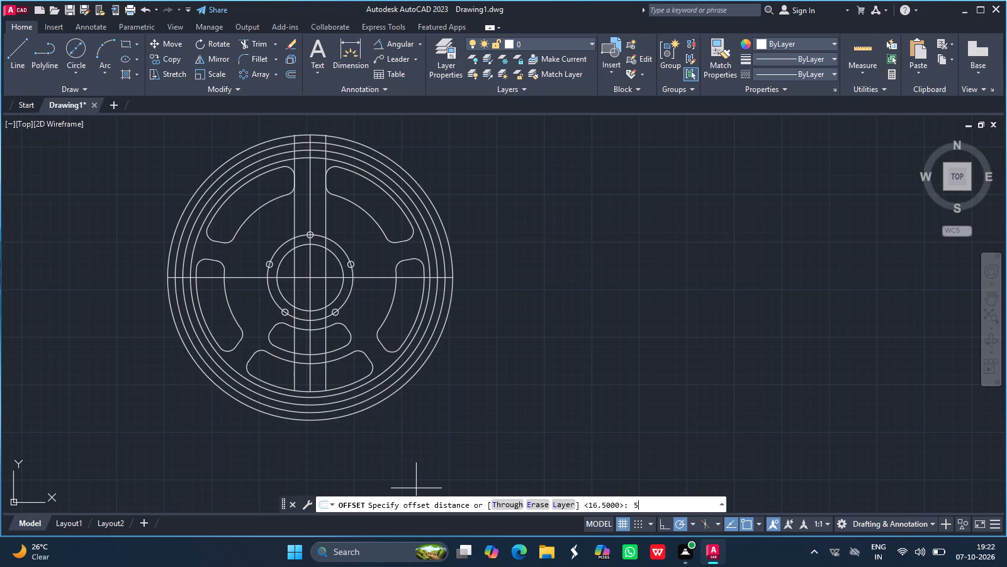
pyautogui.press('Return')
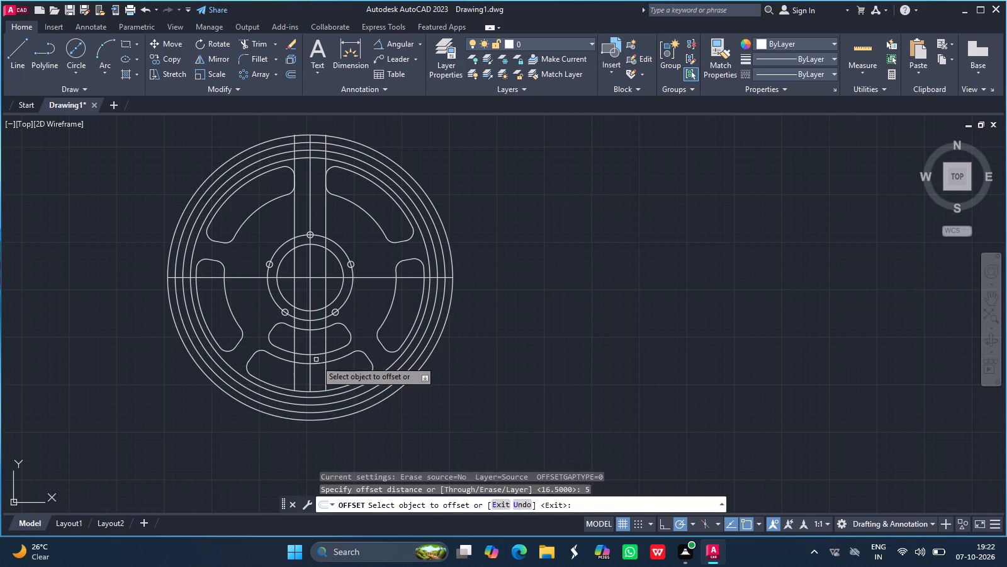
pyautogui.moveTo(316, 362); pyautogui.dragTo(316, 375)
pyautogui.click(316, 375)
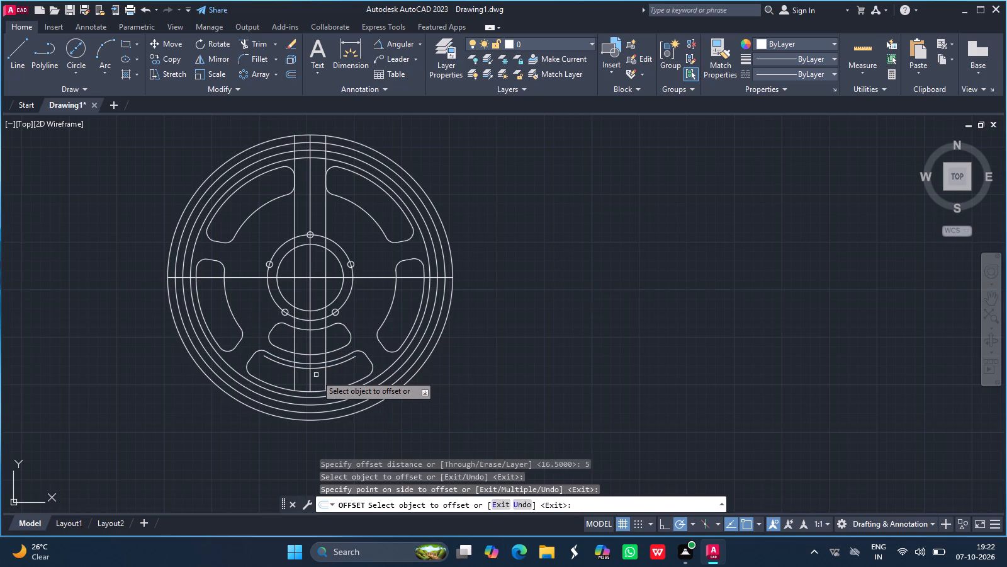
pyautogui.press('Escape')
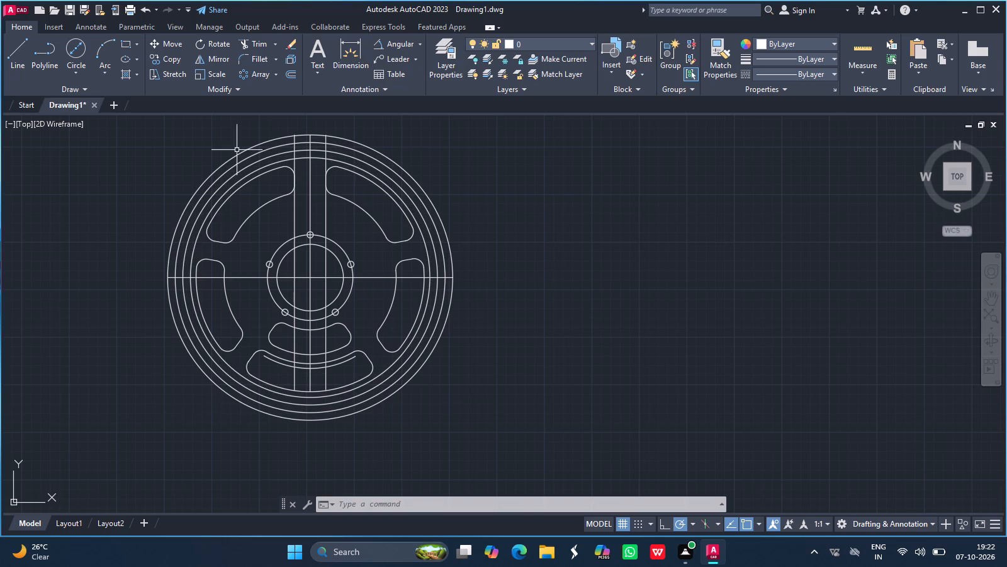
# Draw a 100.5 long line straight down from the wheel centre.
pyautogui.click(18, 45)
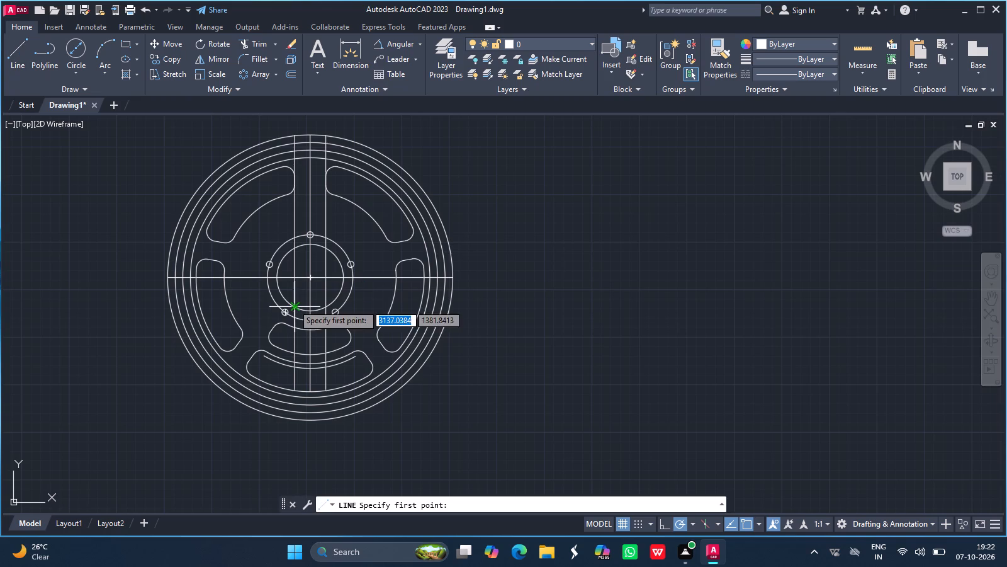
pyautogui.moveTo(310, 280); pyautogui.dragTo(303, 450)
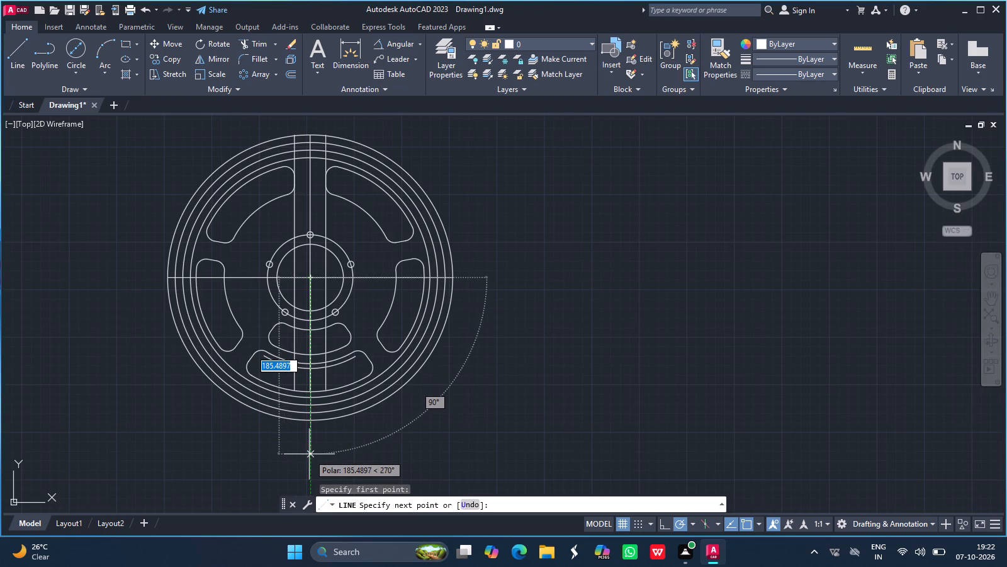
pyautogui.write('100.5')
pyautogui.press('Return')
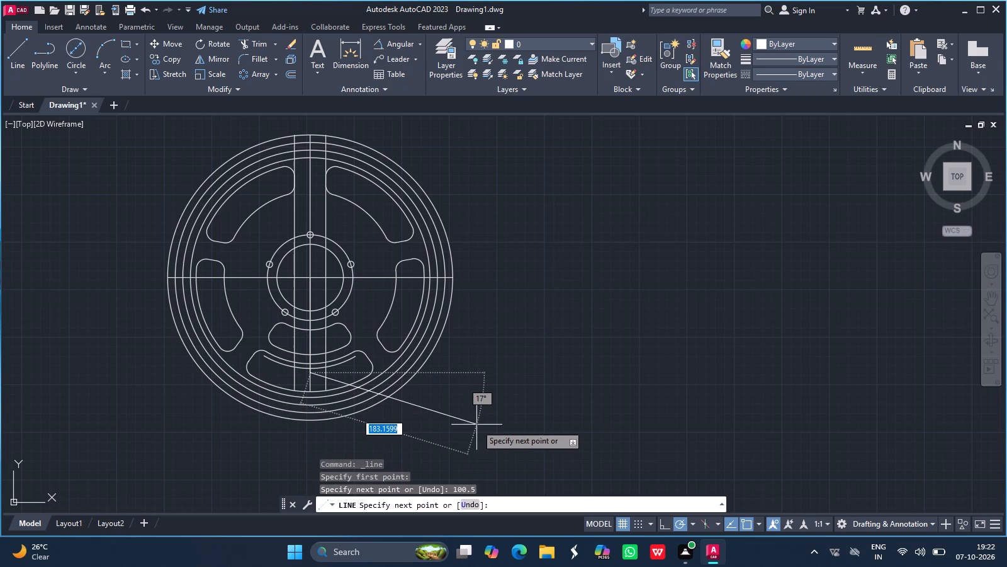
pyautogui.press('Return')
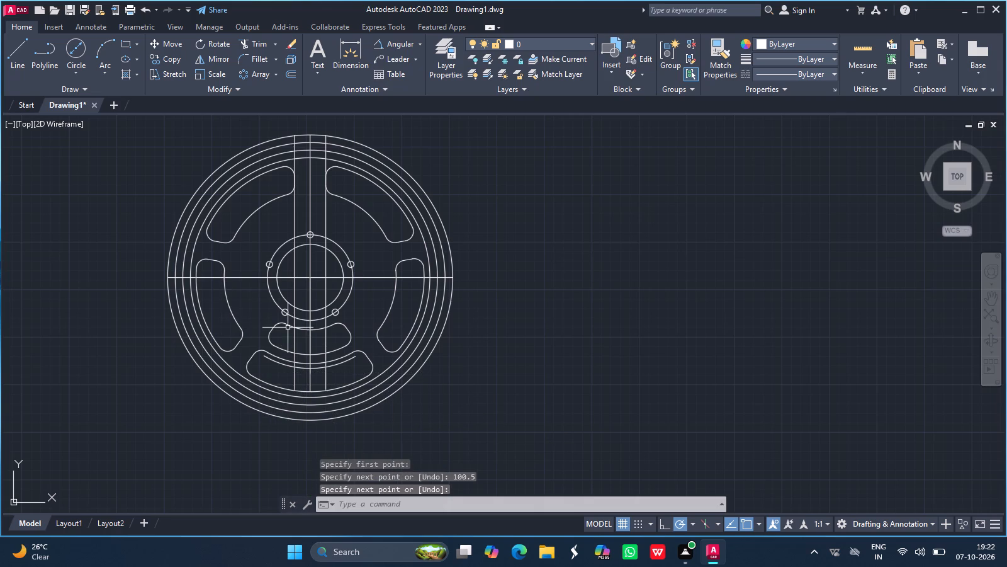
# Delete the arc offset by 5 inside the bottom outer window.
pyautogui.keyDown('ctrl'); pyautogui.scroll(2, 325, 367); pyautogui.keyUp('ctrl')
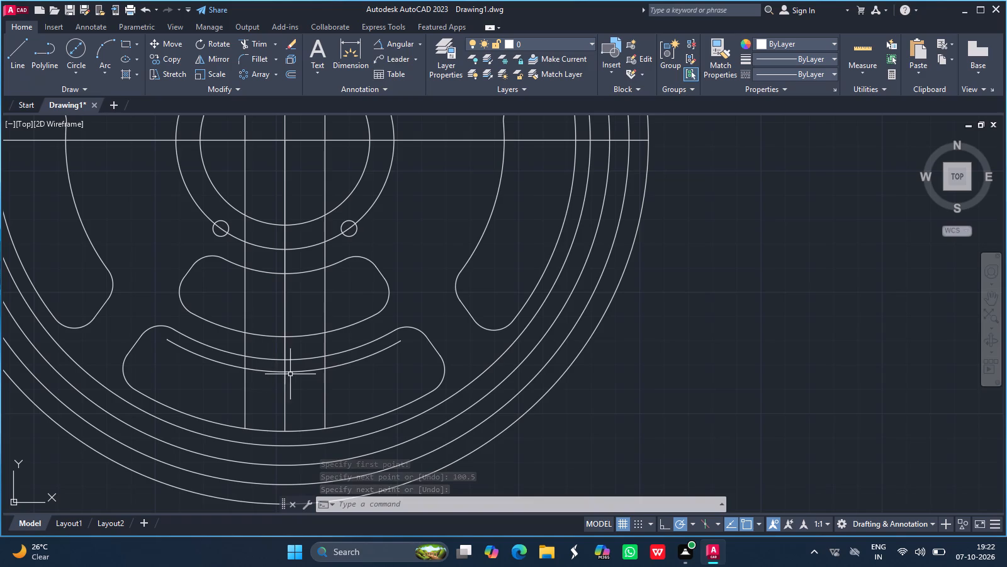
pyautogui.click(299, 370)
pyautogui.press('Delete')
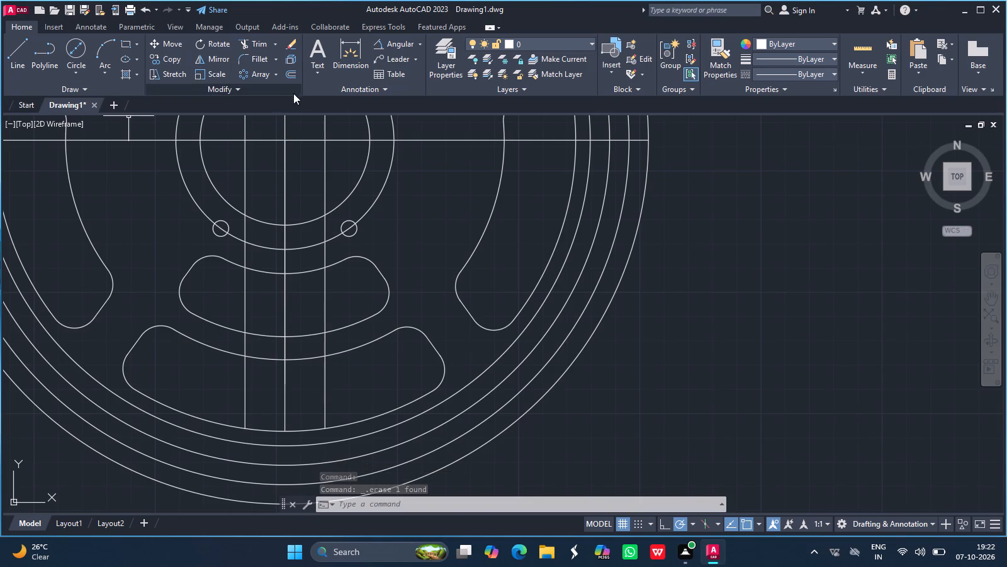
# Measure the vertical distance from the bottom outer window's inner arc to the lower end of the 100.5 line.
pyautogui.click(293, 76)
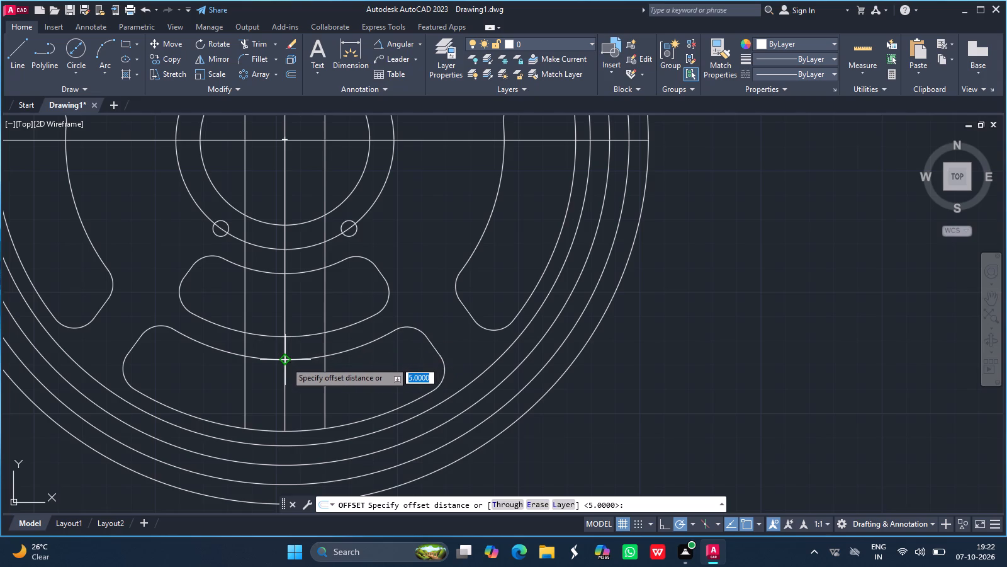
pyautogui.click(420, 47)
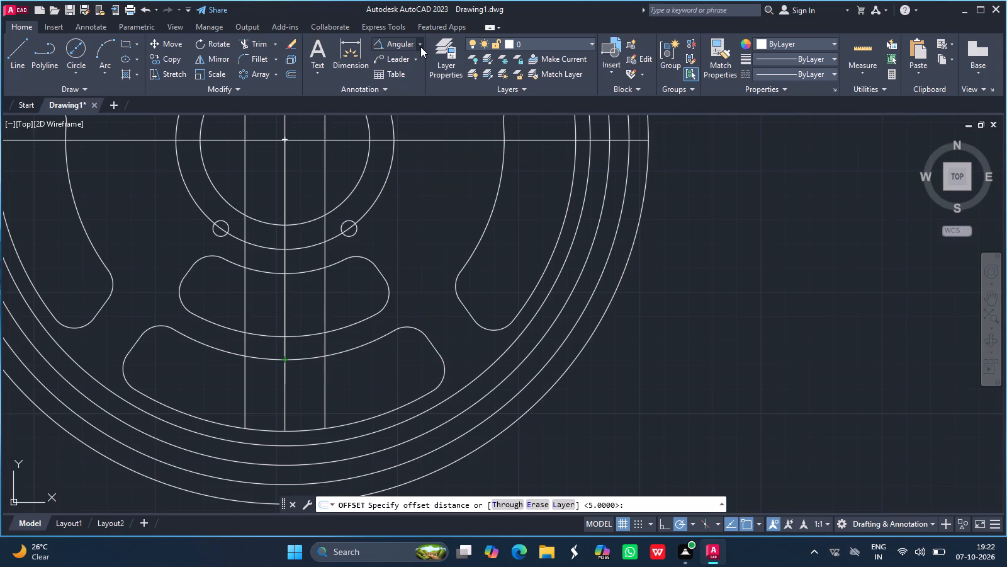
pyautogui.click(394, 60)
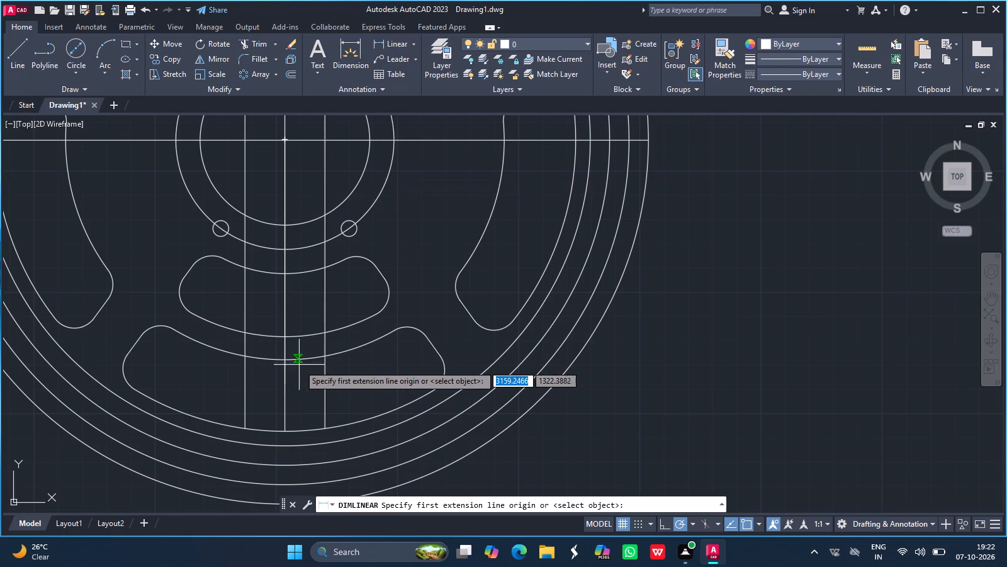
pyautogui.moveTo(285, 361); pyautogui.dragTo(285, 383)
pyautogui.moveTo(285, 383); pyautogui.dragTo(300, 382)
pyautogui.press('Escape')
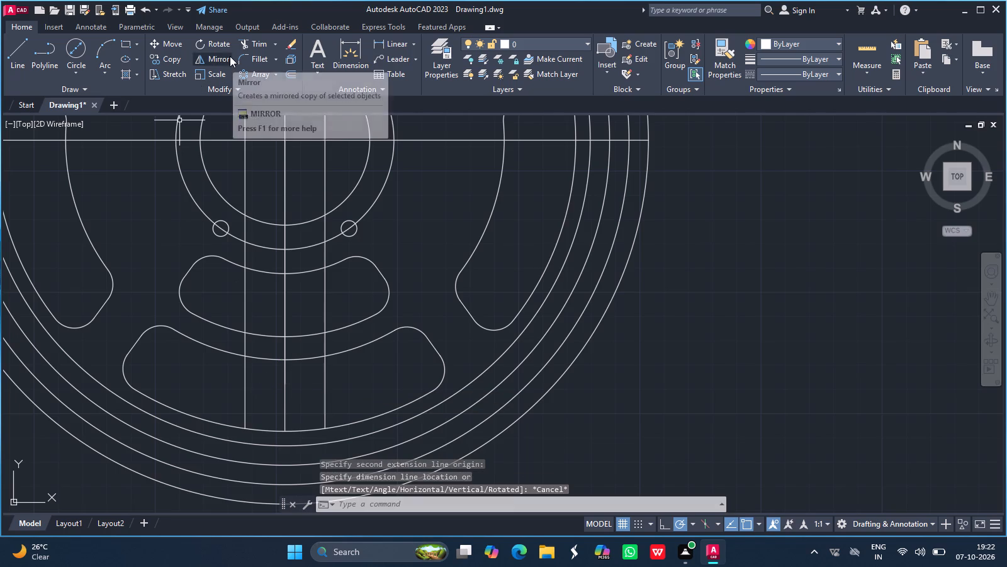
# Offset the bottom outer window's inner arc by 10 into the window.
pyautogui.click(287, 77)
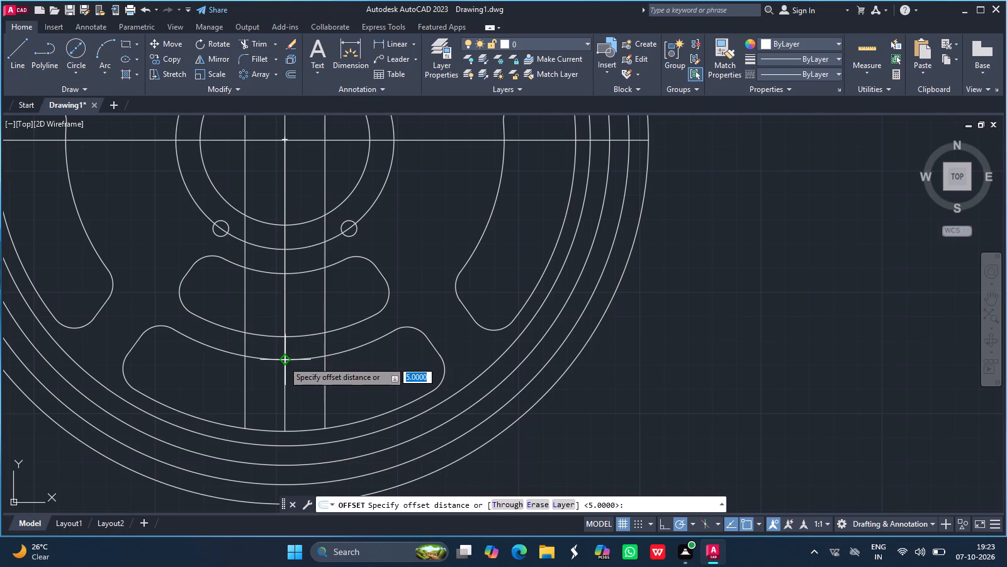
pyautogui.click(657, 502)
pyautogui.write('10')
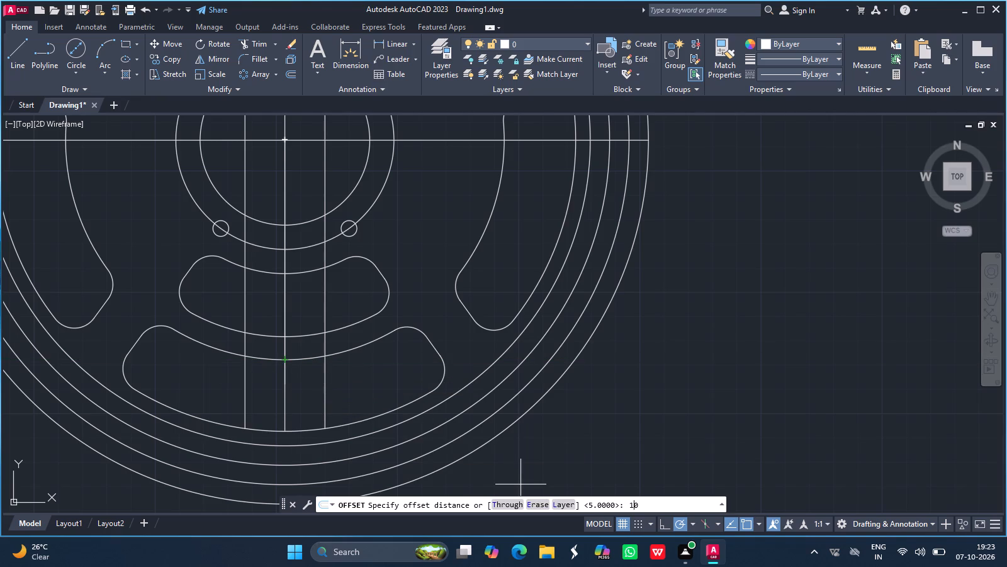
pyautogui.press('Return')
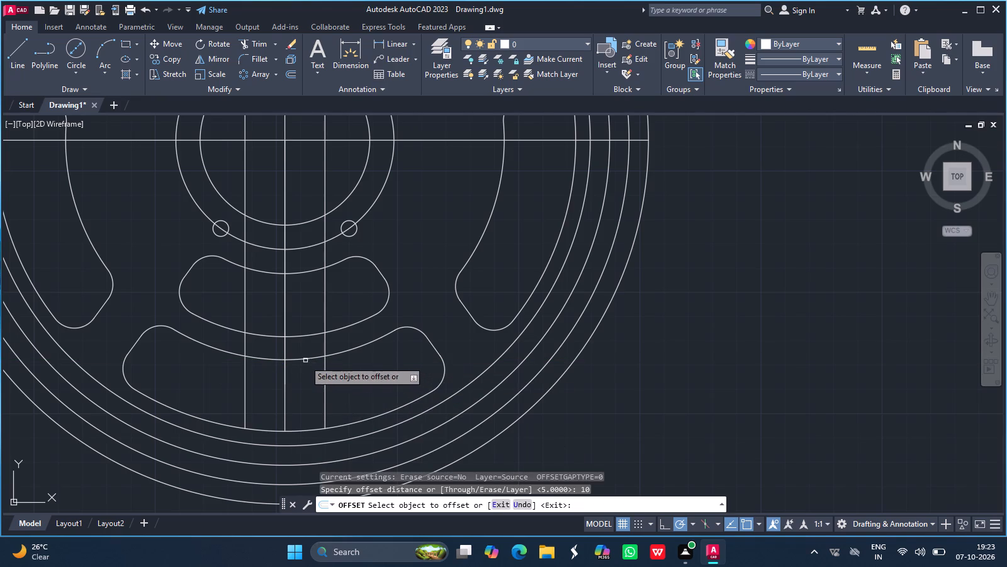
pyautogui.moveTo(303, 359); pyautogui.dragTo(304, 382)
pyautogui.click(304, 382)
pyautogui.press('Return')
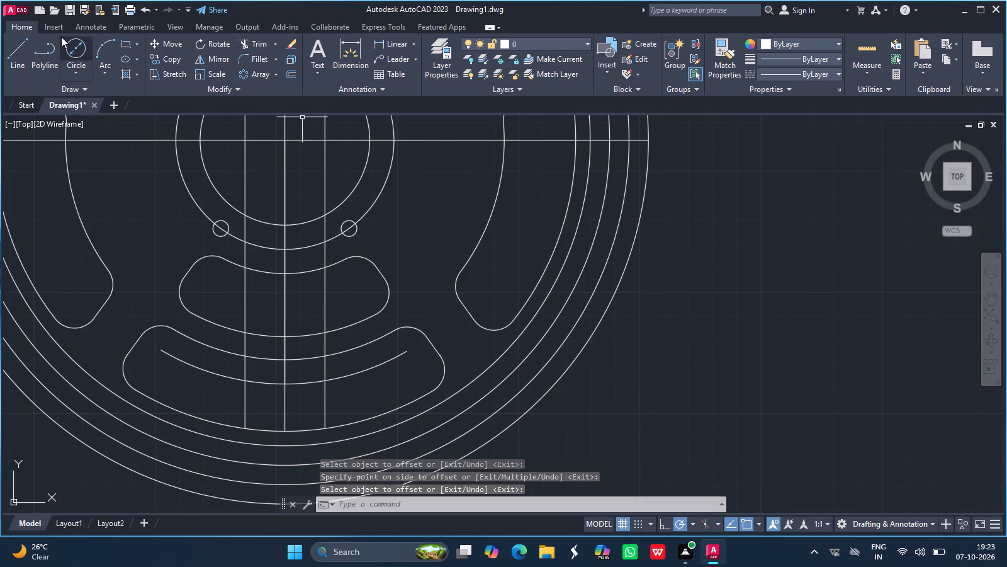
# Trim the ends of the offset arc in the bottom outer window that extend beyond the two outer vertical lines.
pyautogui.click(256, 45)
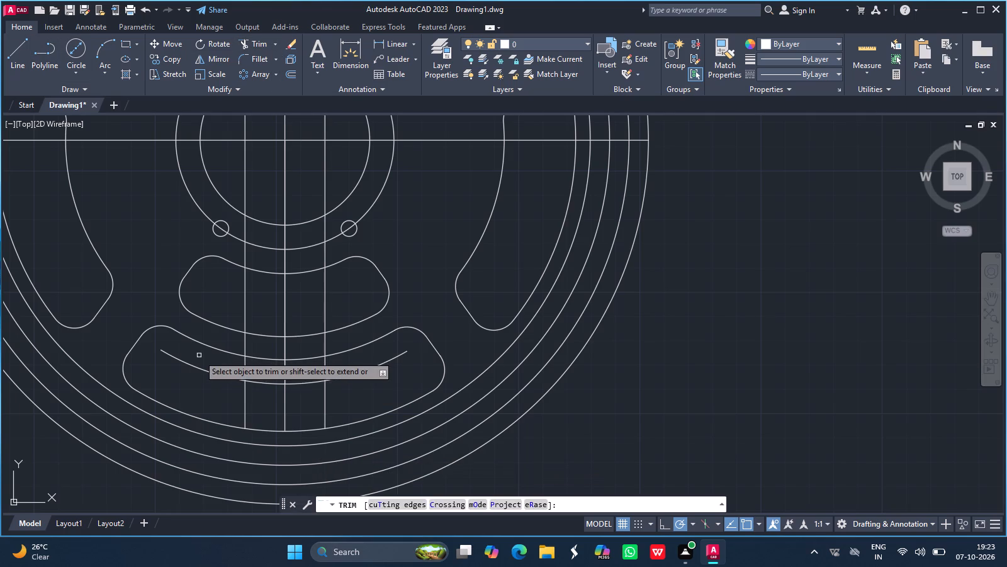
pyautogui.click(206, 370)
pyautogui.click(346, 378)
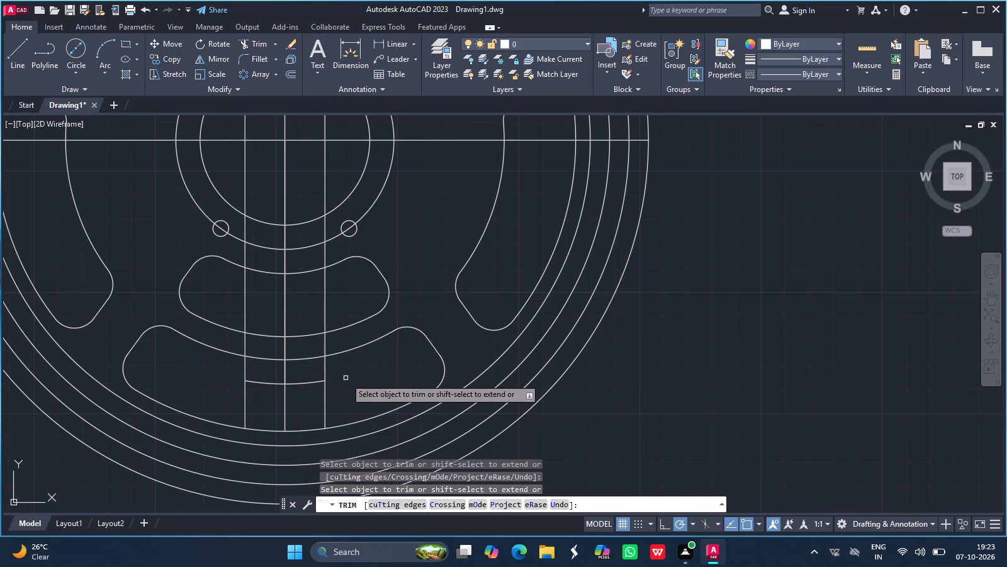
pyautogui.press('Return')
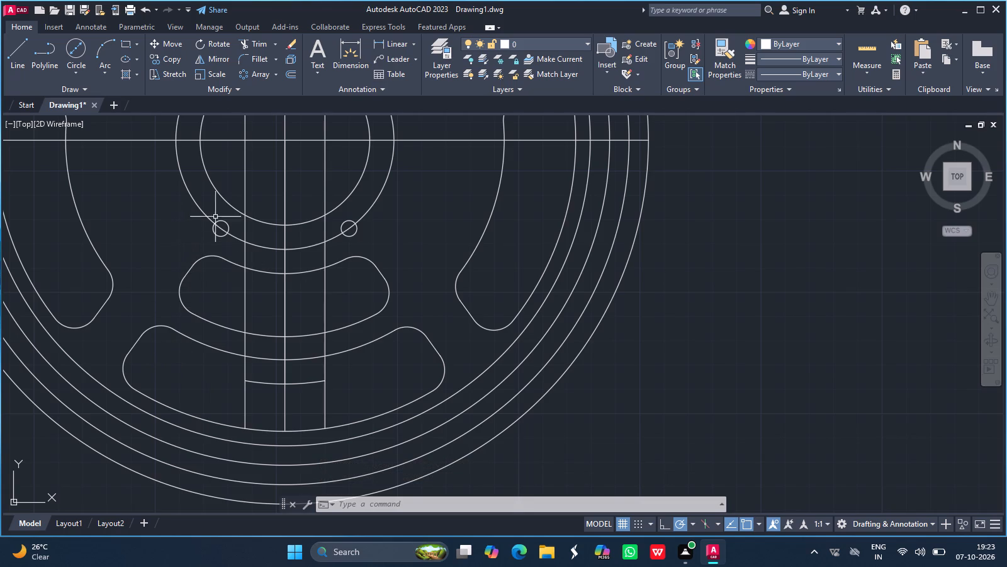
# Fillet both corners between the offset arc and the two outer vertical lines with a radius of 5.
pyautogui.click(237, 55)
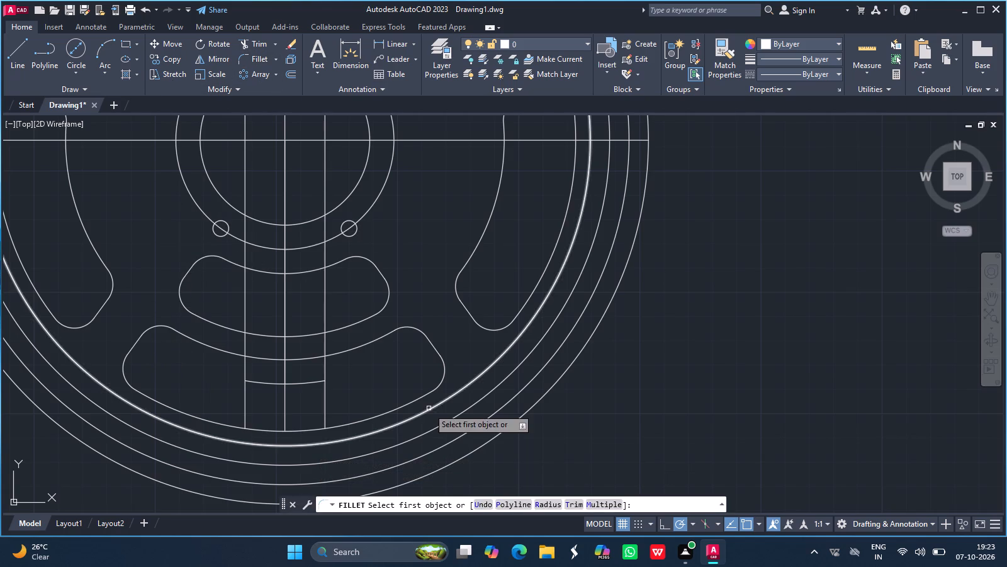
pyautogui.click(543, 505)
pyautogui.press('5')
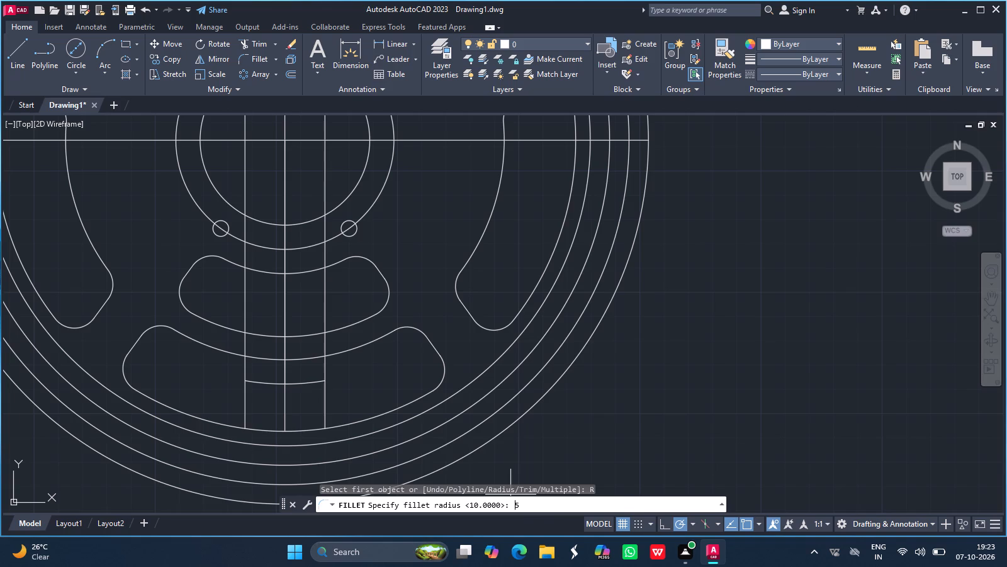
pyautogui.press('Return')
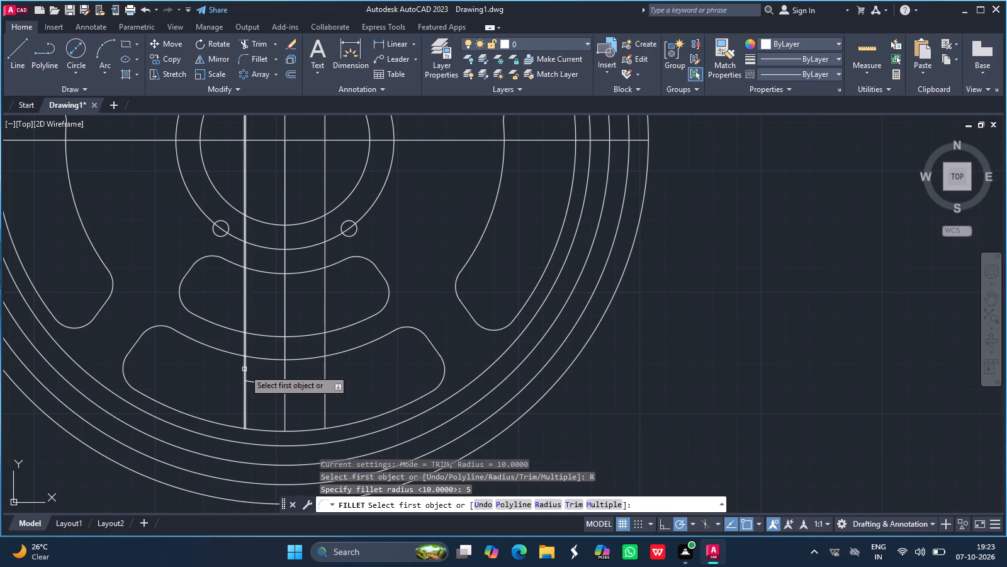
pyautogui.moveTo(244, 369); pyautogui.dragTo(254, 381)
pyautogui.moveTo(254, 381); pyautogui.dragTo(304, 384)
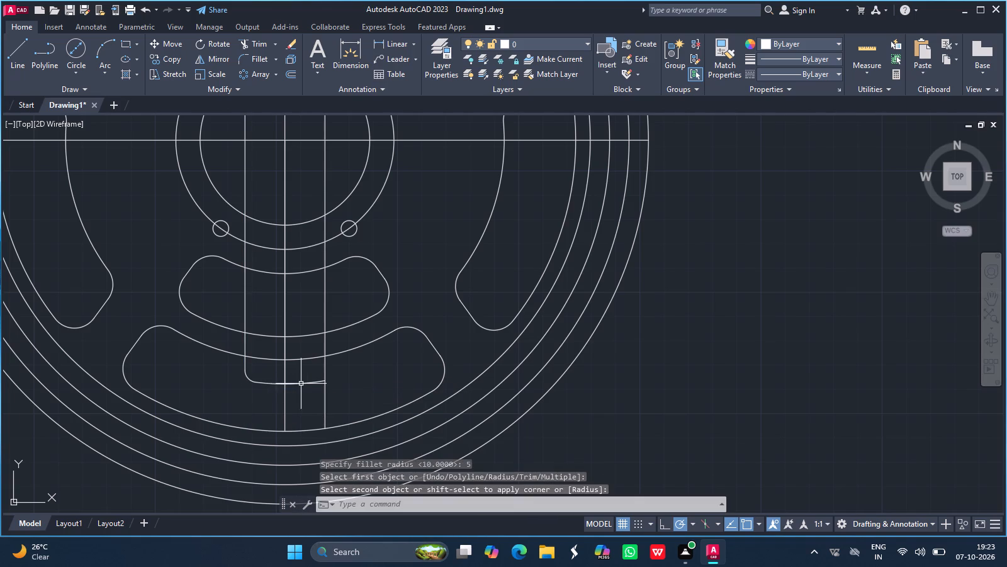
pyautogui.press('Return')
pyautogui.click(305, 383)
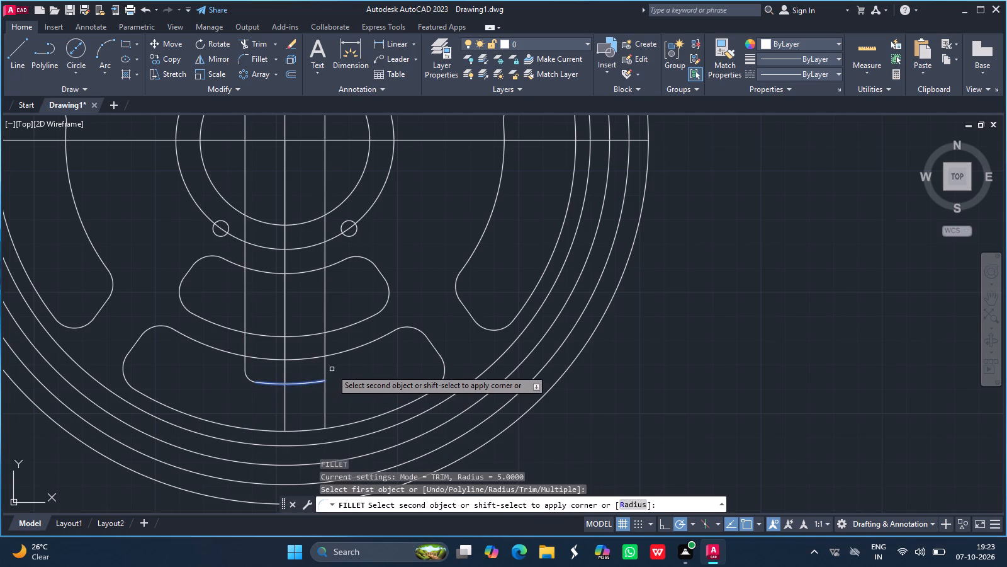
pyautogui.click(324, 369)
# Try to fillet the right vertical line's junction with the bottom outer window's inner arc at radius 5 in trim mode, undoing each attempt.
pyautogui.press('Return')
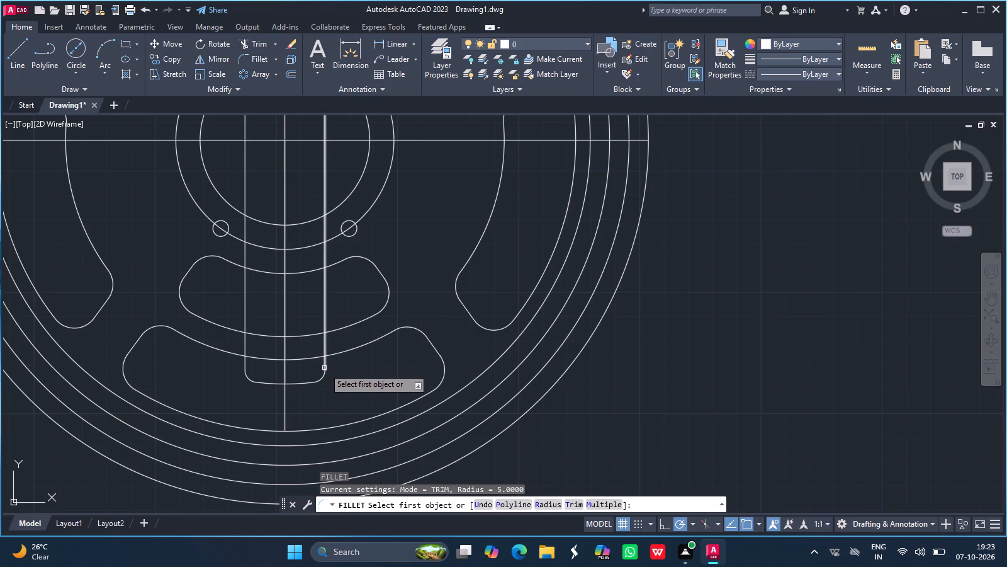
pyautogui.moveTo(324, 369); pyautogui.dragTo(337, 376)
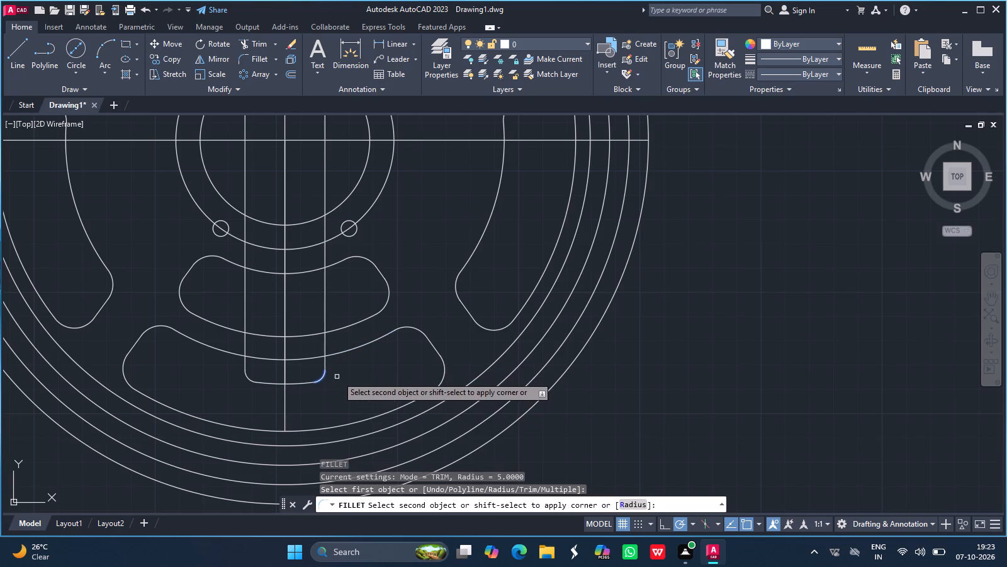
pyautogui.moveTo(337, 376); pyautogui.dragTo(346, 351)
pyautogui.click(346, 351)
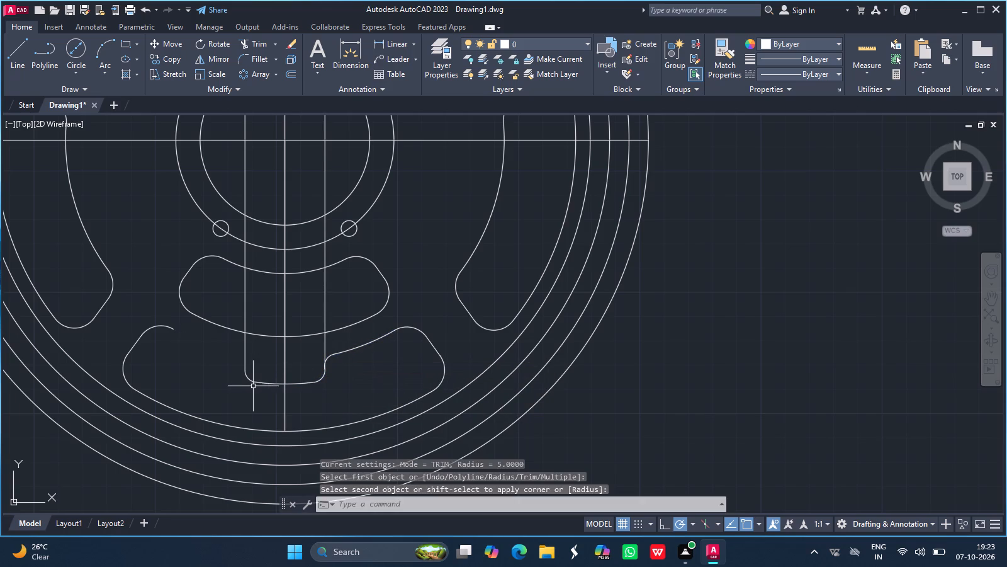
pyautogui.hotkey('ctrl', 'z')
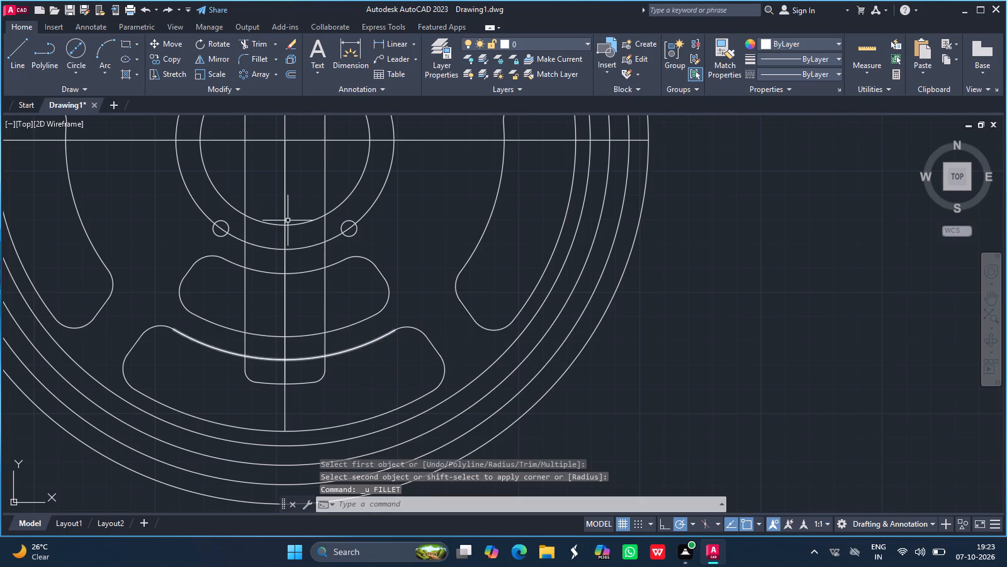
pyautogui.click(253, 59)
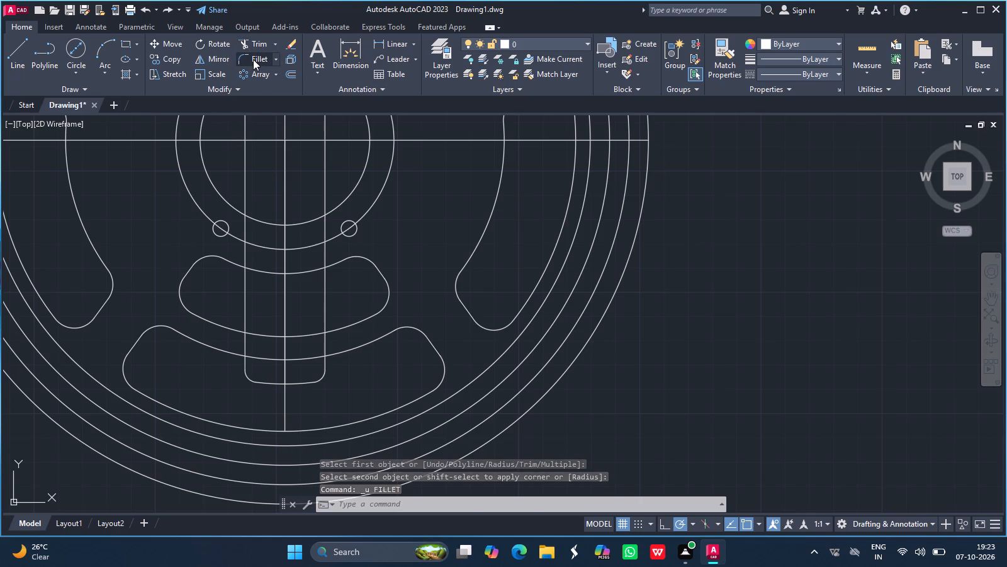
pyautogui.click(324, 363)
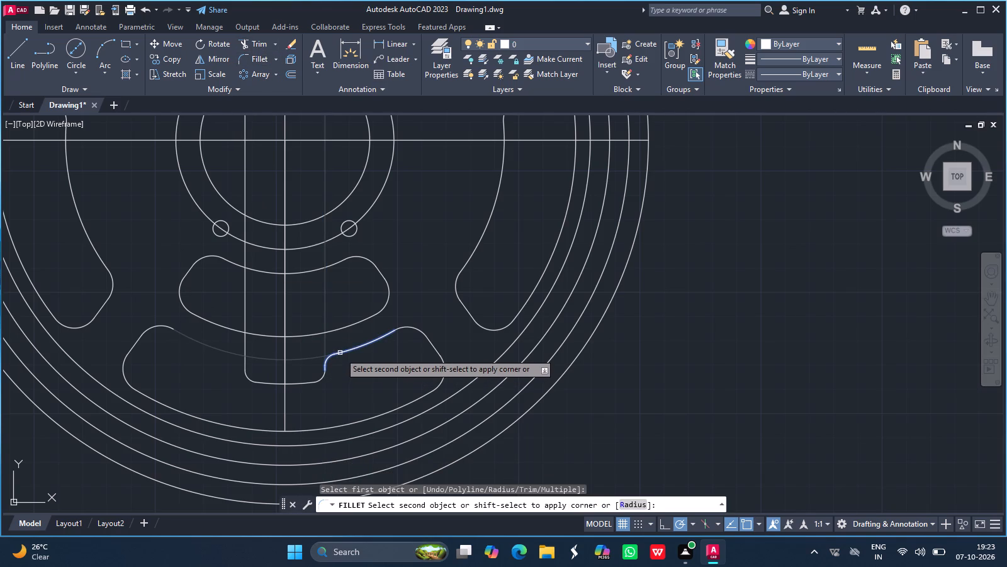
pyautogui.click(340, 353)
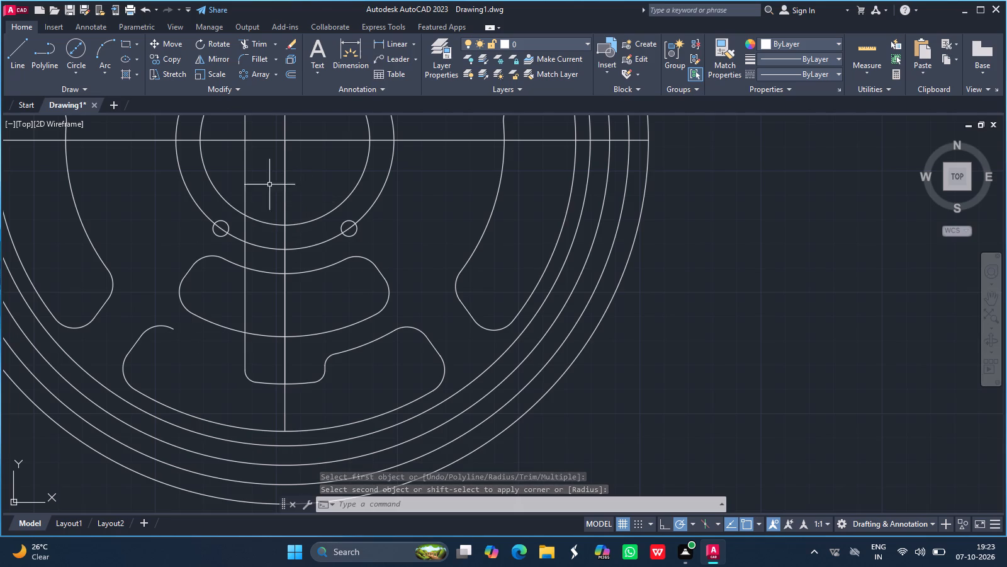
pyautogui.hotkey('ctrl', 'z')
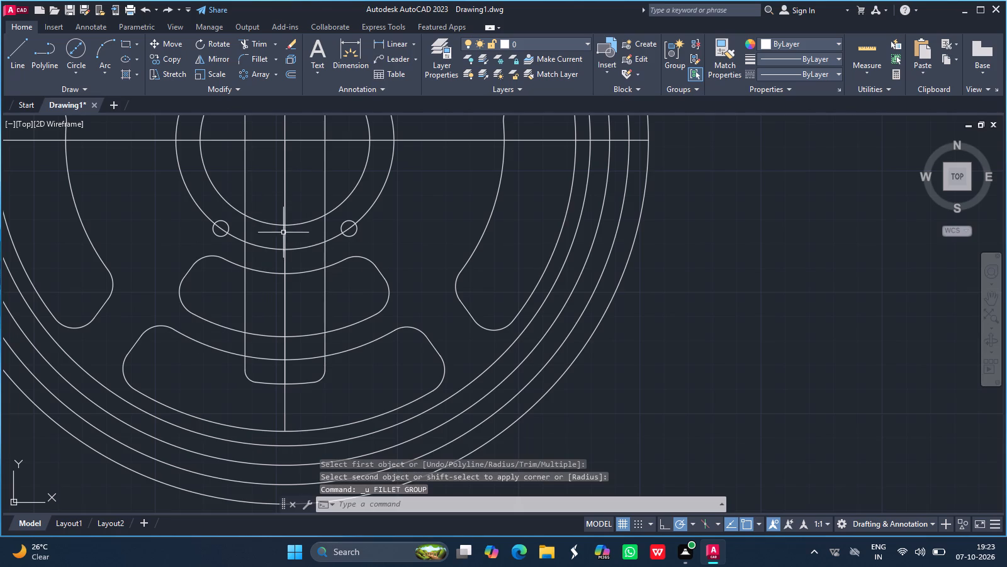
# Fillet both outer vertical lines to the bottom outer window's inner arc with radius 5 in No trim mode.
pyautogui.click(261, 57)
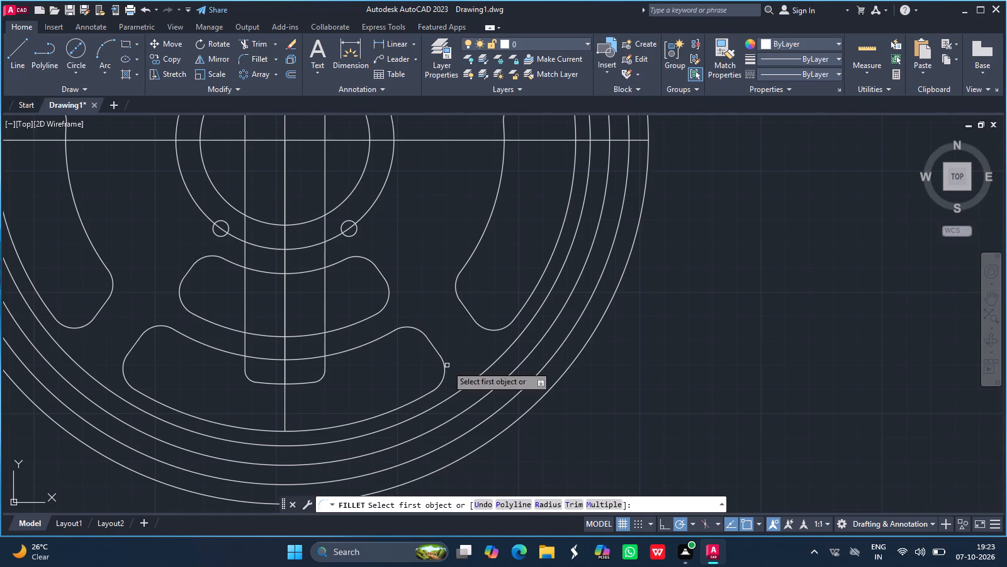
pyautogui.click(574, 505)
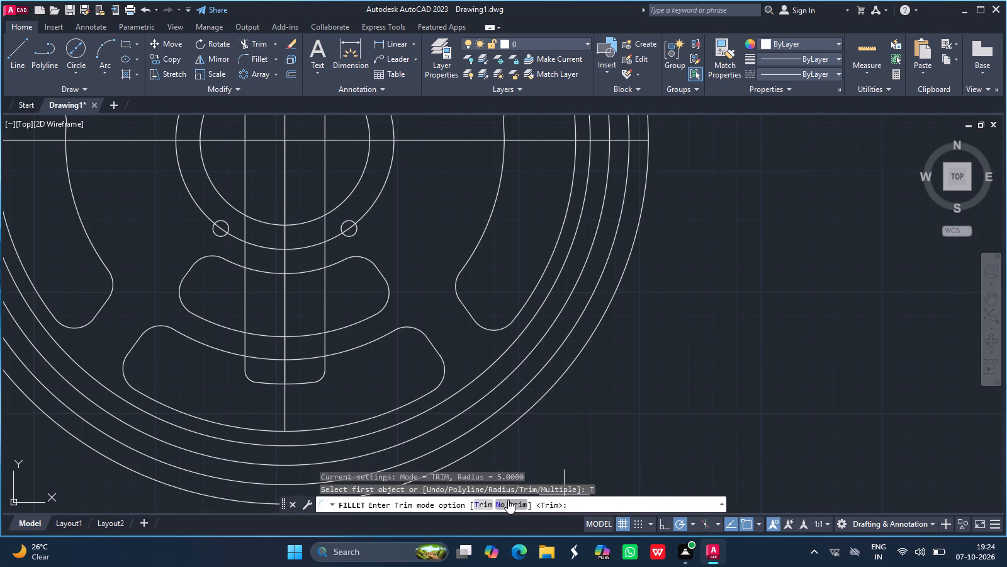
pyautogui.click(507, 500)
pyautogui.click(546, 504)
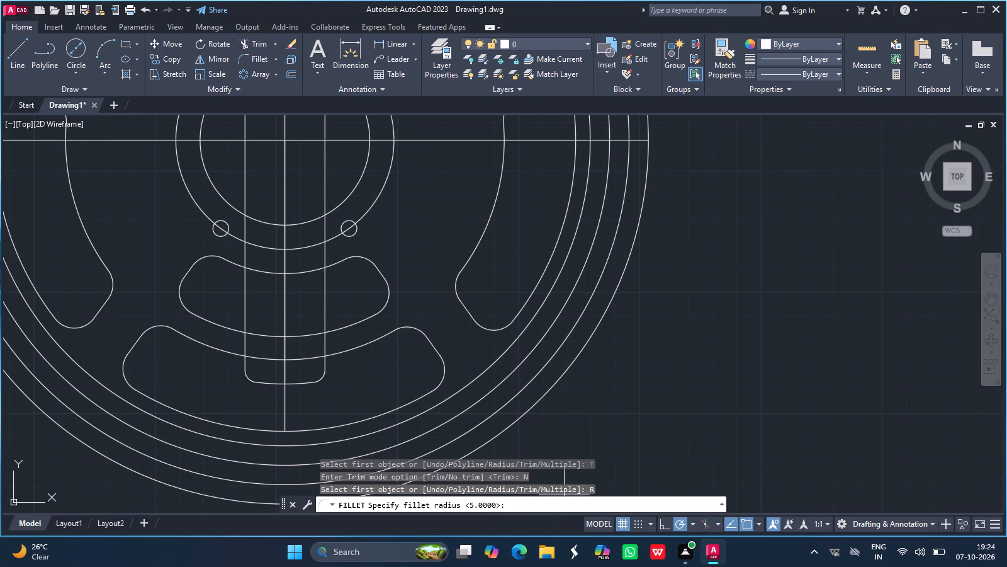
pyautogui.press('5')
pyautogui.press('Return')
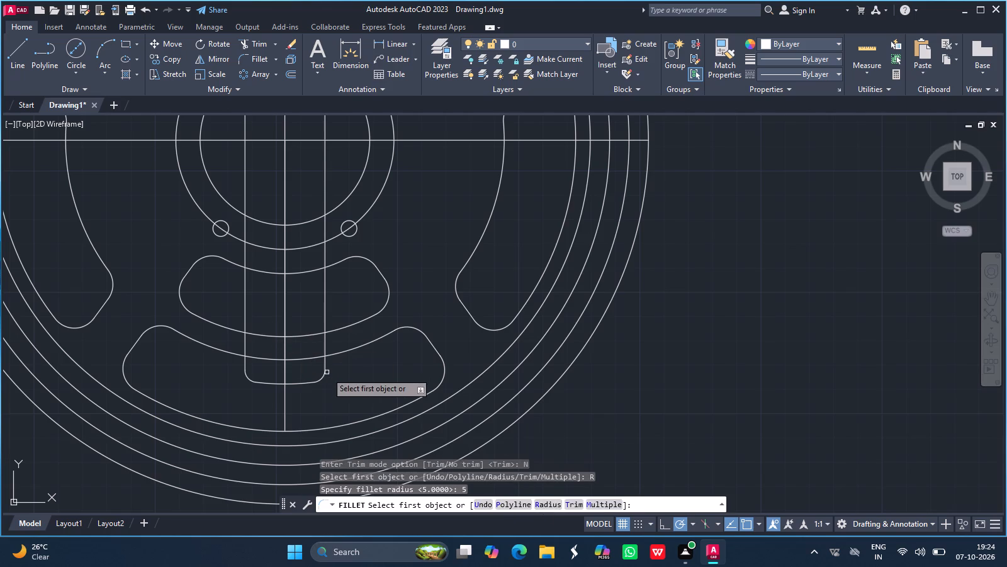
pyautogui.moveTo(325, 362); pyautogui.dragTo(335, 355)
pyautogui.click(335, 355)
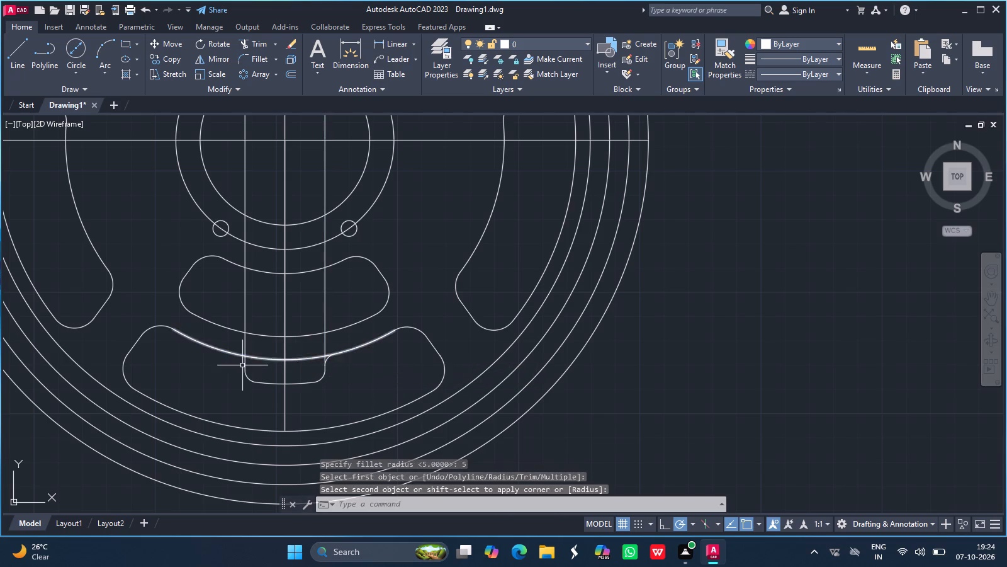
pyautogui.press('Return')
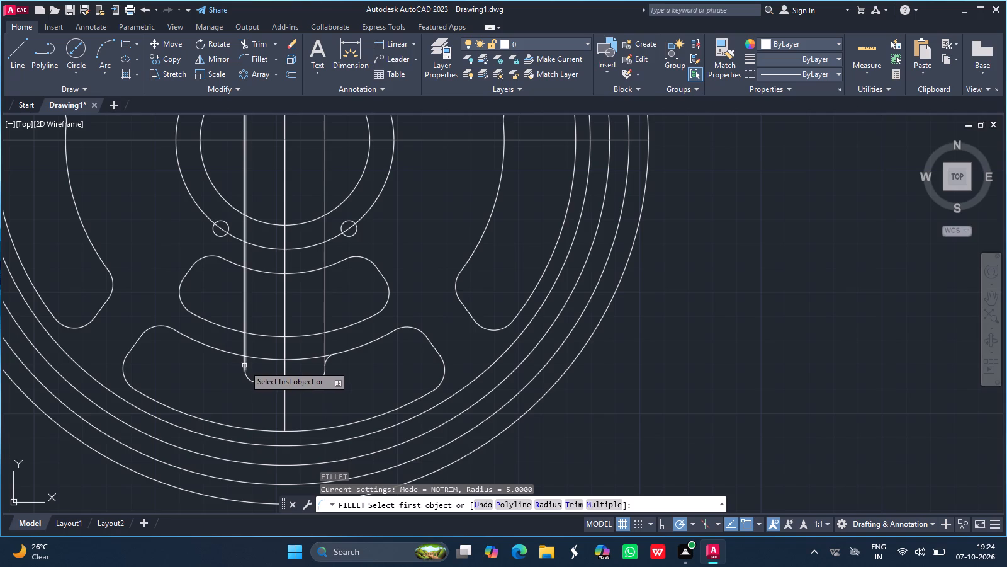
pyautogui.moveTo(244, 365); pyautogui.dragTo(230, 352)
pyautogui.click(230, 352)
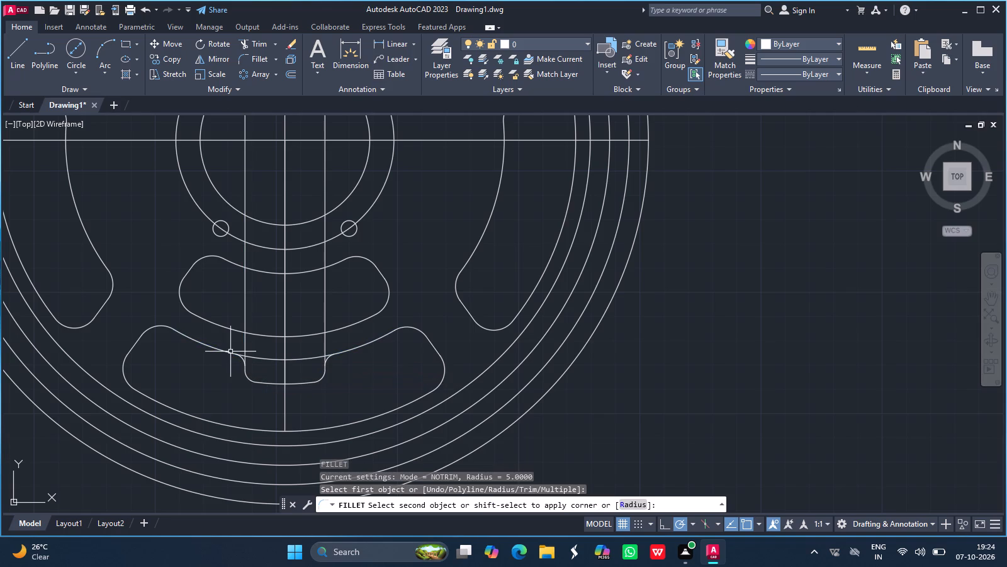
# Trim the bottom outer window's inner arc between the two new fillets, keeping both fillet arcs.
pyautogui.click(250, 42)
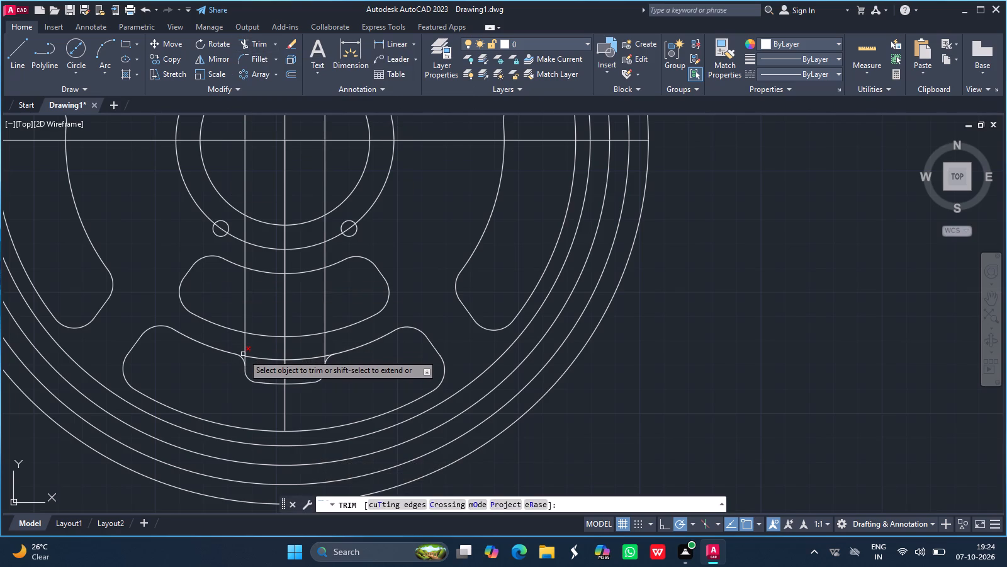
pyautogui.click(243, 354)
pyautogui.click(262, 360)
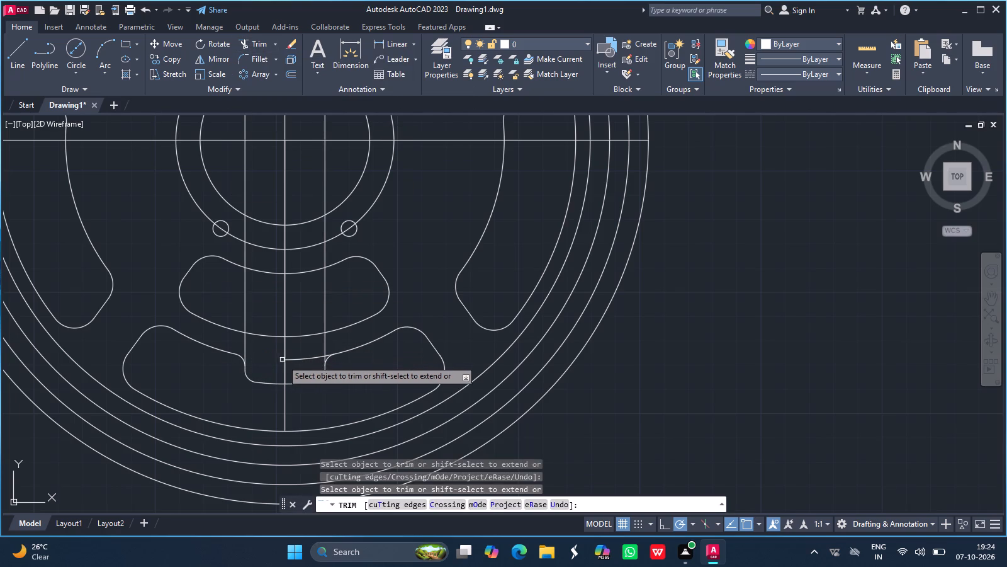
pyautogui.moveTo(300, 358); pyautogui.dragTo(329, 355)
pyautogui.click(329, 355)
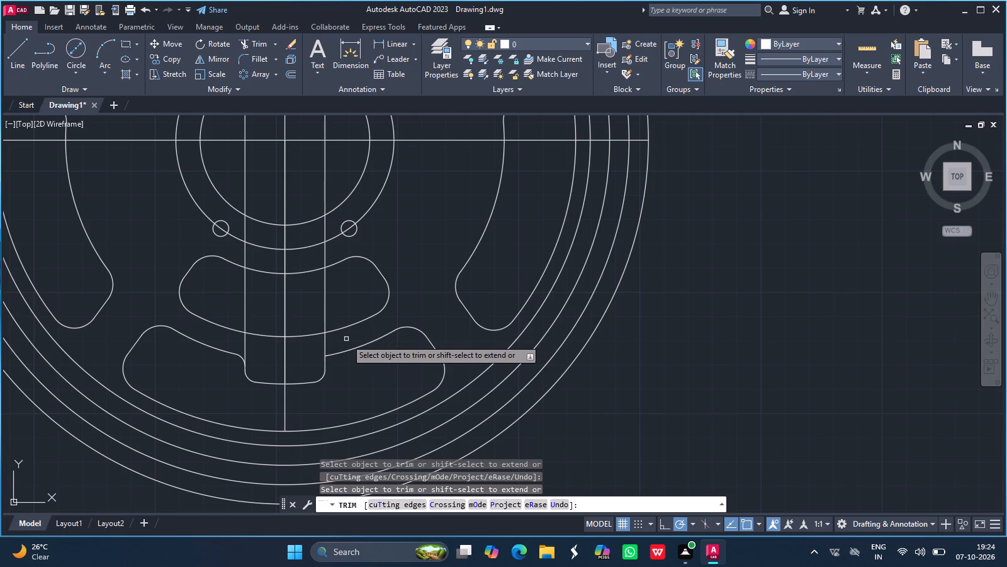
pyautogui.hotkey('ctrl', 'z')
pyautogui.keyDown('ctrl'); pyautogui.scroll(1, 334, 350); pyautogui.keyUp('ctrl')
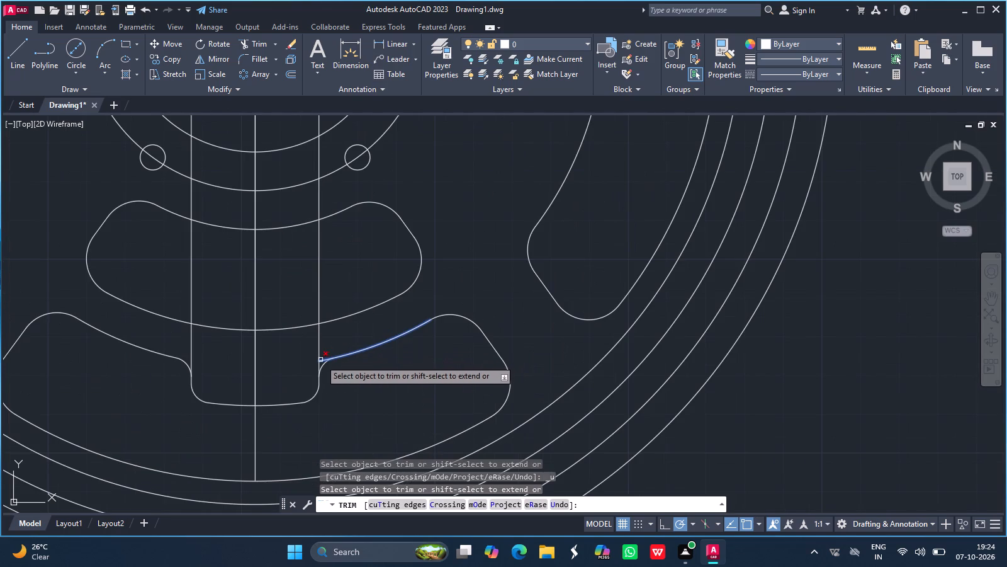
pyautogui.click(322, 360)
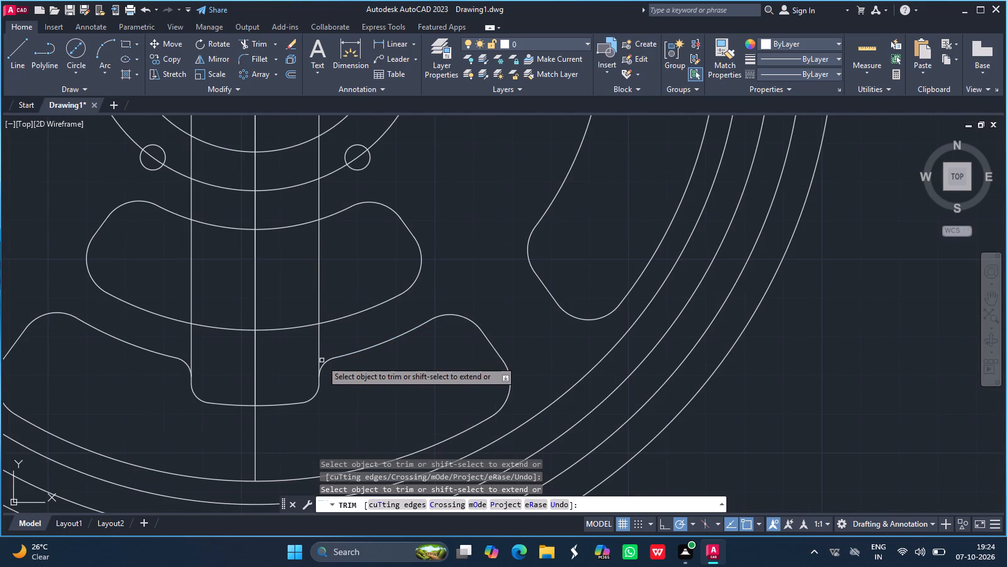
pyautogui.press('Return')
pyautogui.keyDown('ctrl'); pyautogui.scroll(-2, 322, 360); pyautogui.keyUp('ctrl')
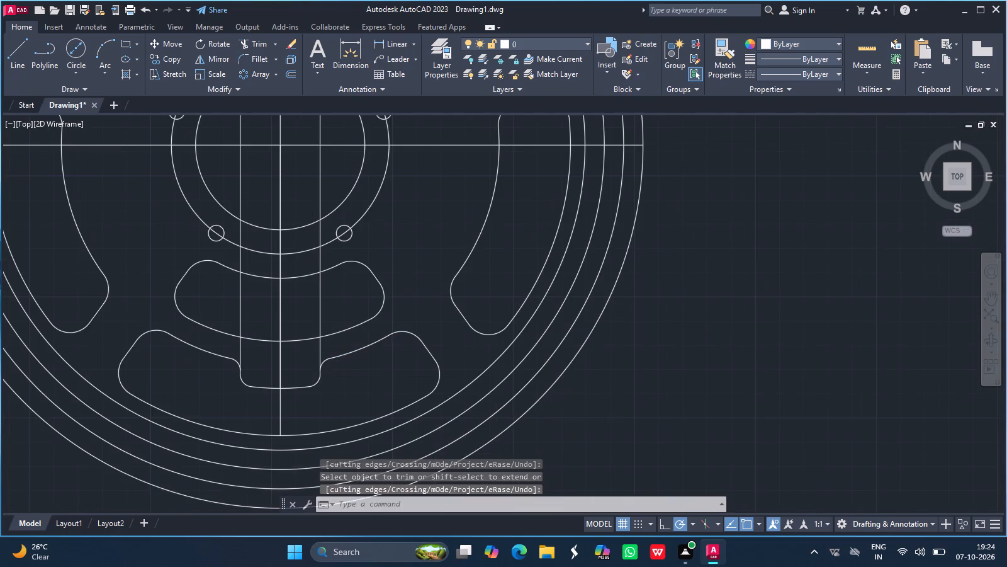
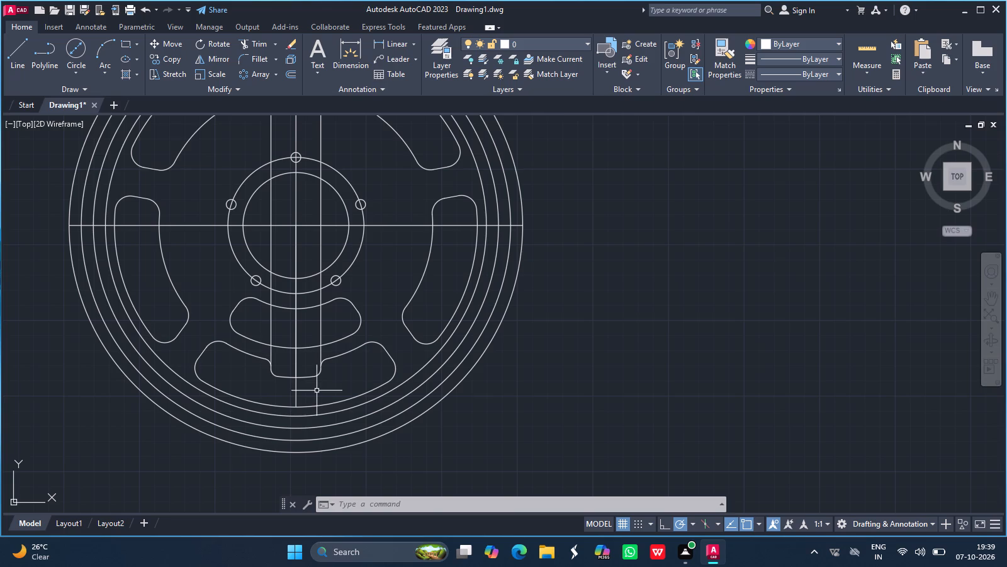
# Draw a line from the wheel centre sloping down to the left window's outer arc, about 120 long at about 164°.
pyautogui.click(993, 297)
pyautogui.moveTo(318, 228); pyautogui.dragTo(482, 256)
pyautogui.press('Escape')
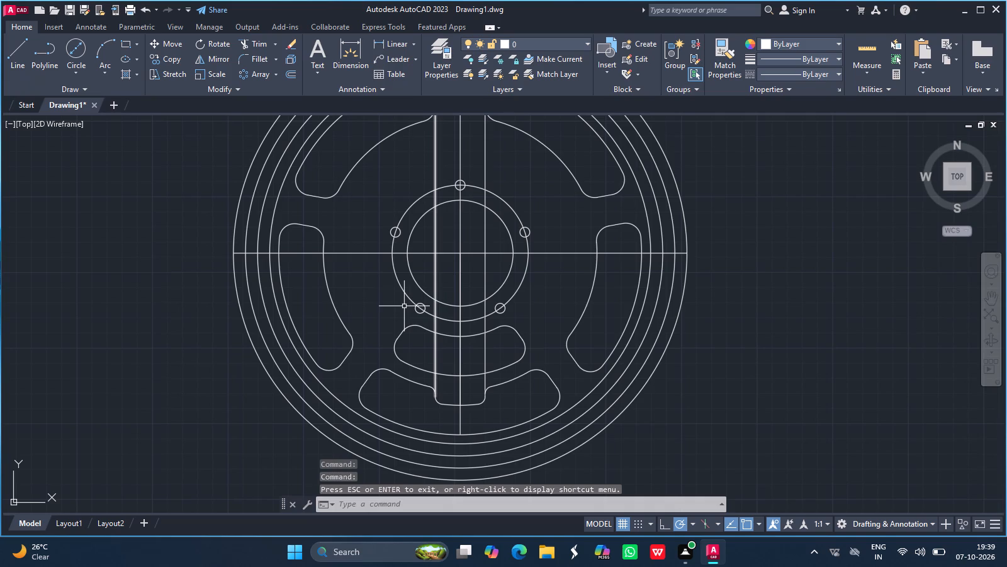
pyautogui.click(23, 55)
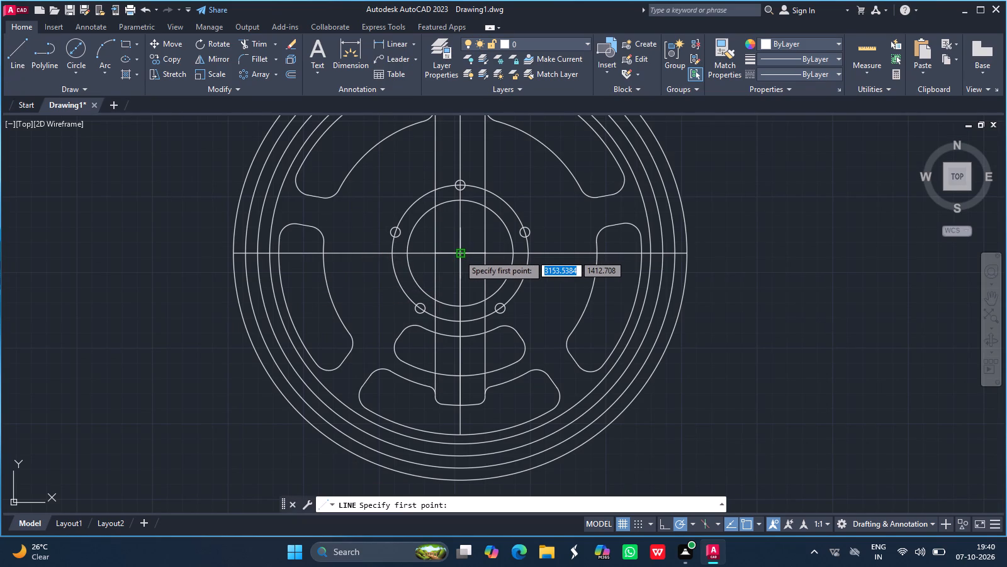
pyautogui.moveTo(460, 255); pyautogui.dragTo(212, 391)
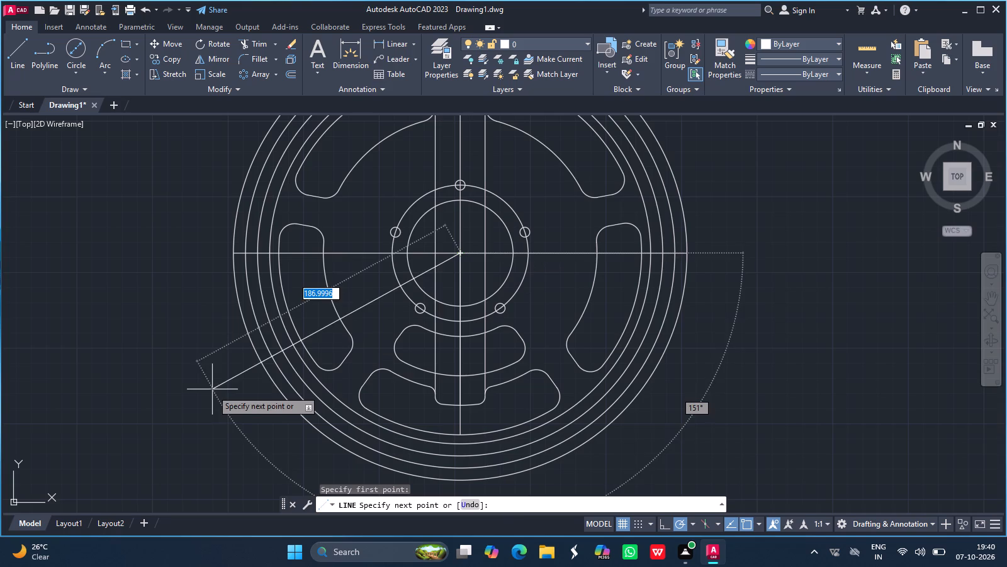
pyautogui.click(284, 303)
pyautogui.press('Return')
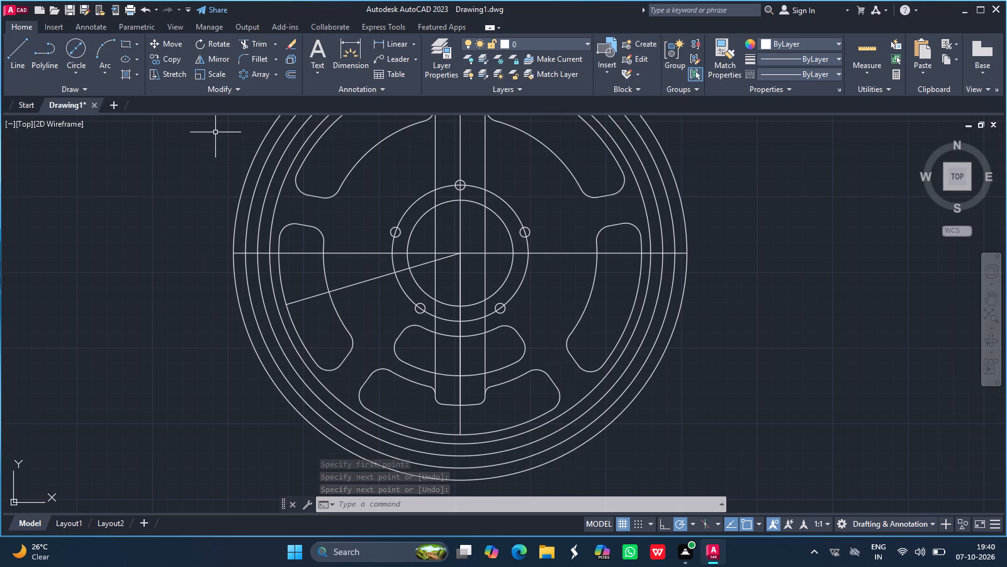
# Offset the new sloping line by 16.5 to both its upper and lower sides.
pyautogui.click(288, 74)
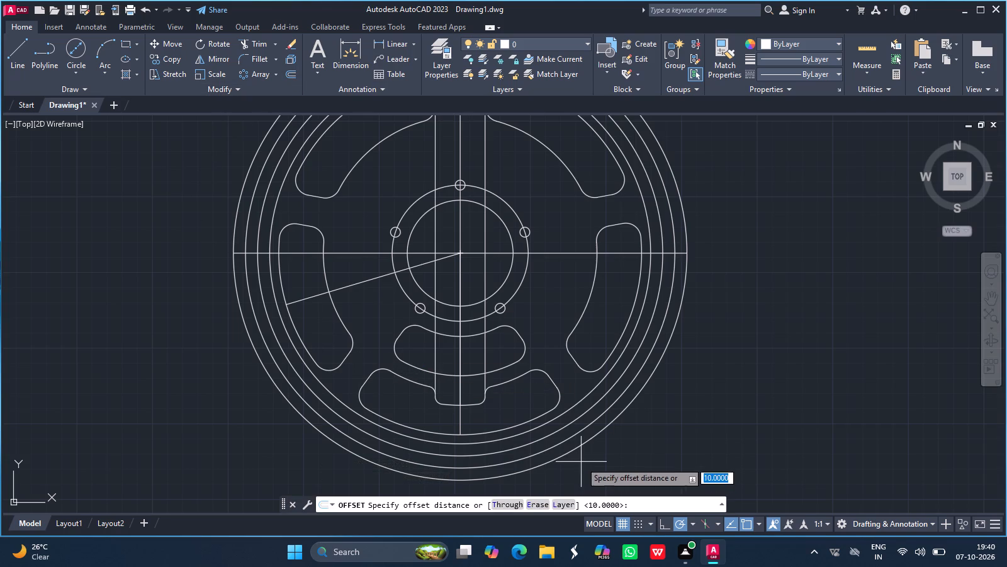
pyautogui.click(644, 508)
pyautogui.write('16.5')
pyautogui.press('Return')
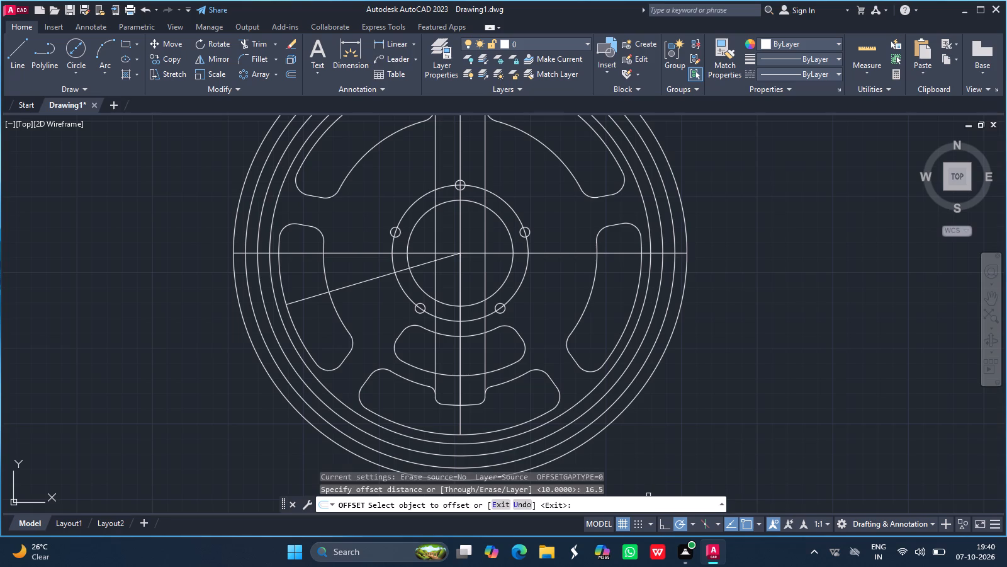
pyautogui.moveTo(356, 284); pyautogui.dragTo(354, 280)
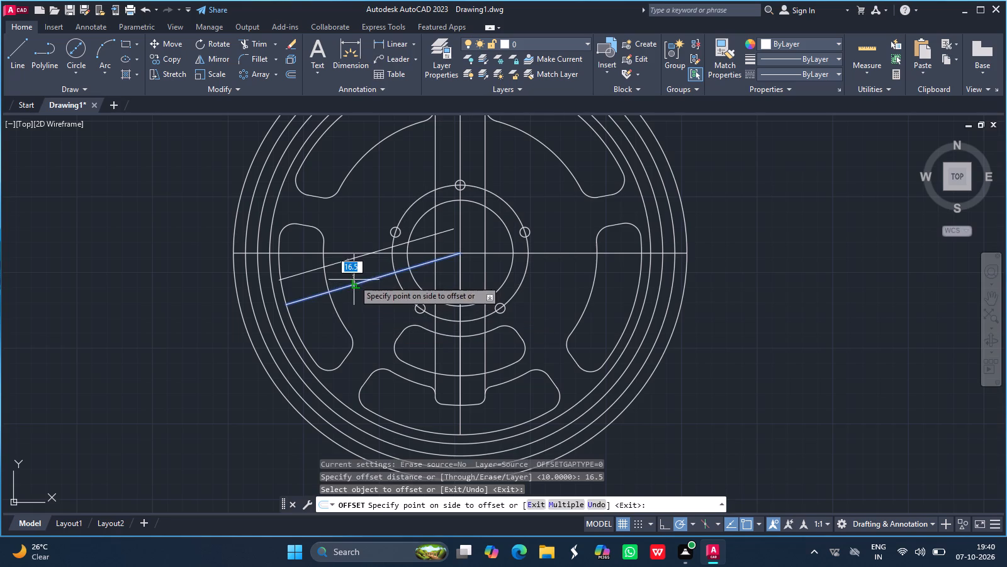
pyautogui.moveTo(354, 280); pyautogui.dragTo(351, 273)
pyautogui.moveTo(351, 273); pyautogui.dragTo(359, 284)
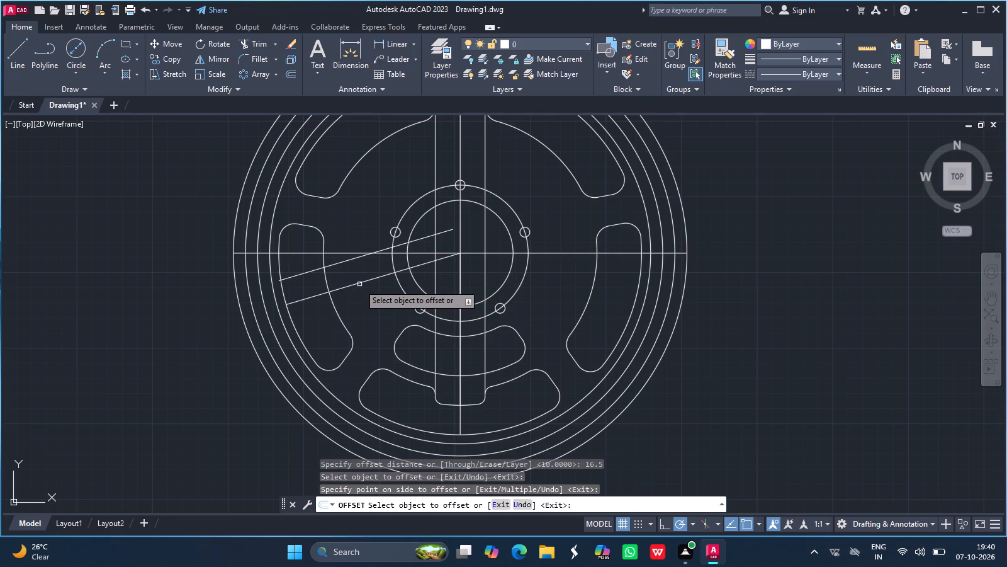
pyautogui.moveTo(359, 284); pyautogui.dragTo(368, 305)
pyautogui.click(368, 305)
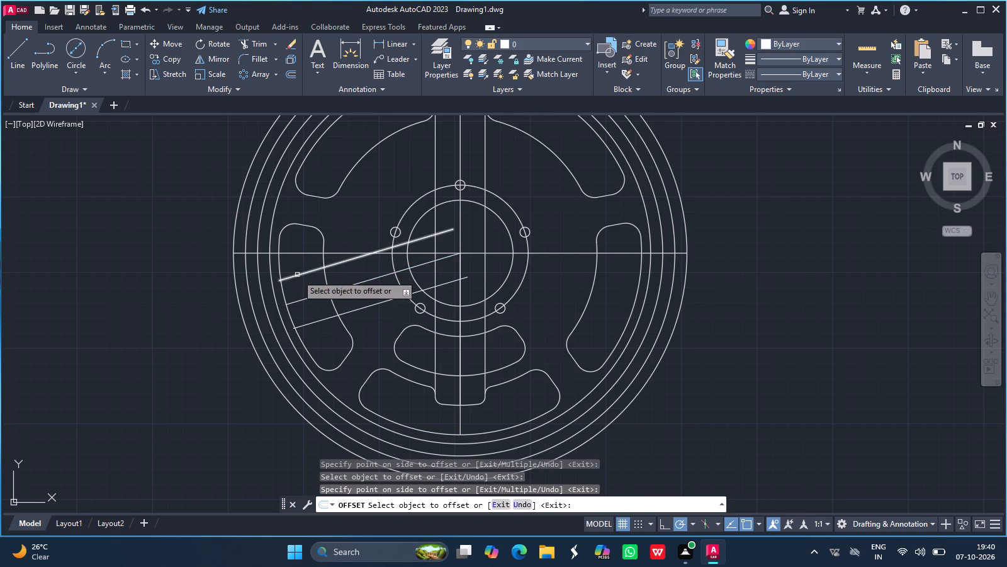
pyautogui.press('Escape')
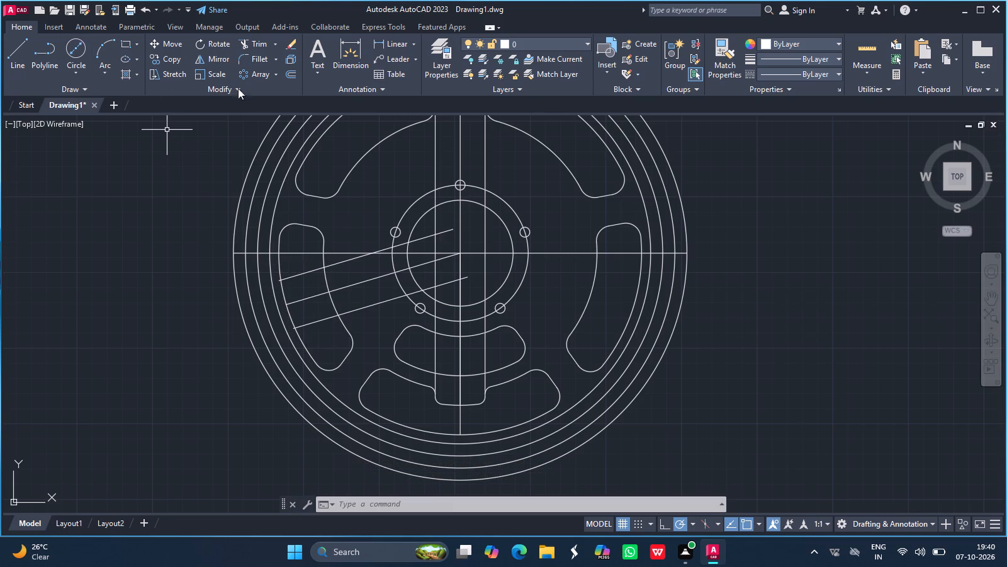
# Offset the left window's inner arc by 10 toward the inside of the window.
pyautogui.click(293, 74)
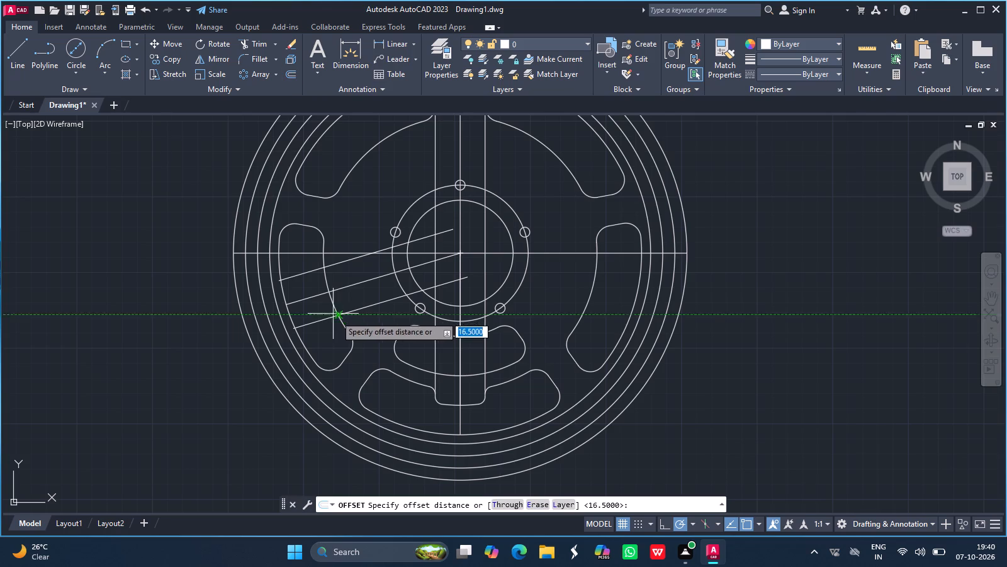
pyautogui.click(644, 504)
pyautogui.press('1')
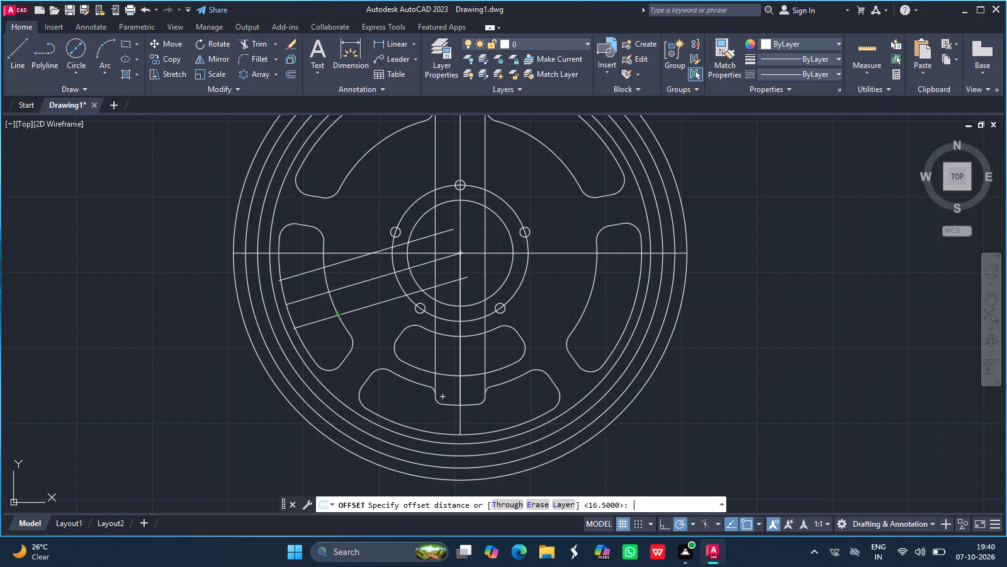
pyautogui.press('0')
pyautogui.press('Return')
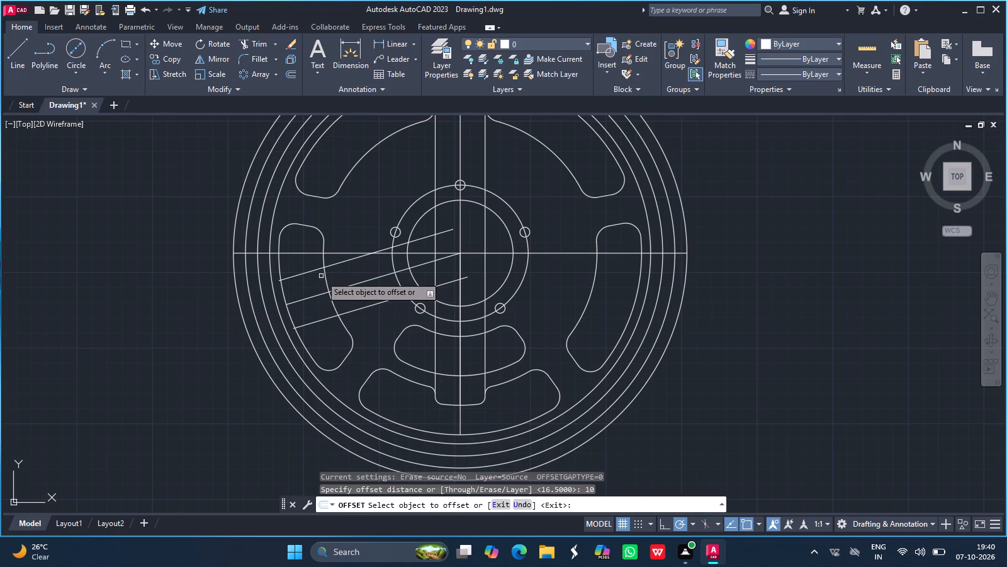
pyautogui.moveTo(327, 278); pyautogui.dragTo(315, 285)
pyautogui.click(315, 285)
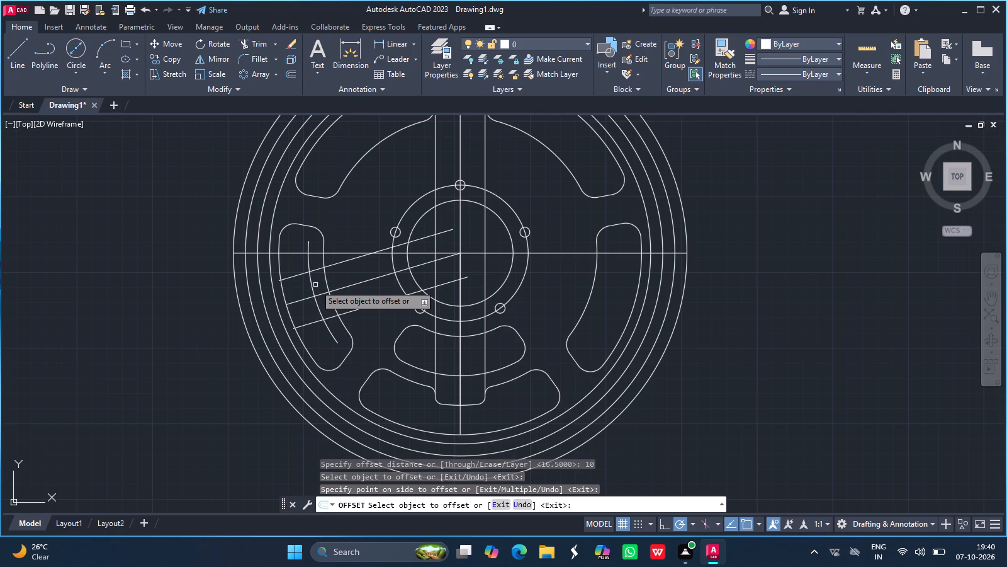
pyautogui.press('Return')
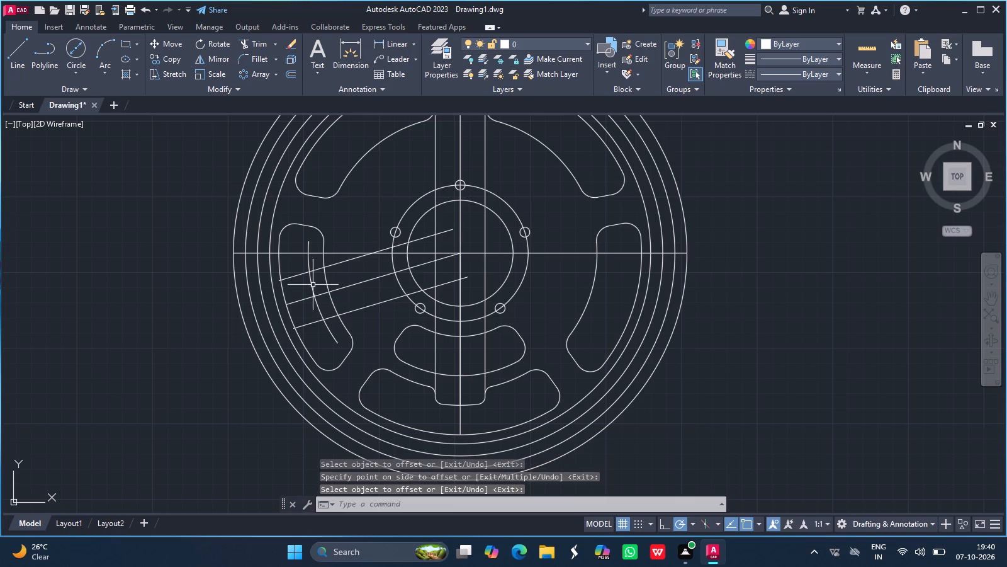
# Trim the offset arc above the upper sloping line, and cut all three sloping lines back to the offset arc.
pyautogui.click(251, 41)
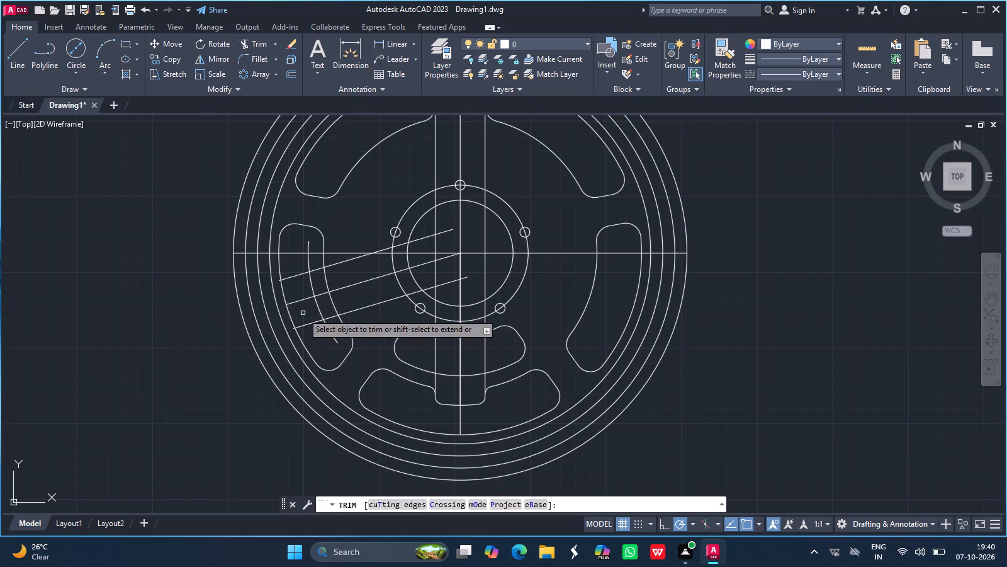
pyautogui.moveTo(308, 247); pyautogui.dragTo(308, 260)
pyautogui.click(308, 260)
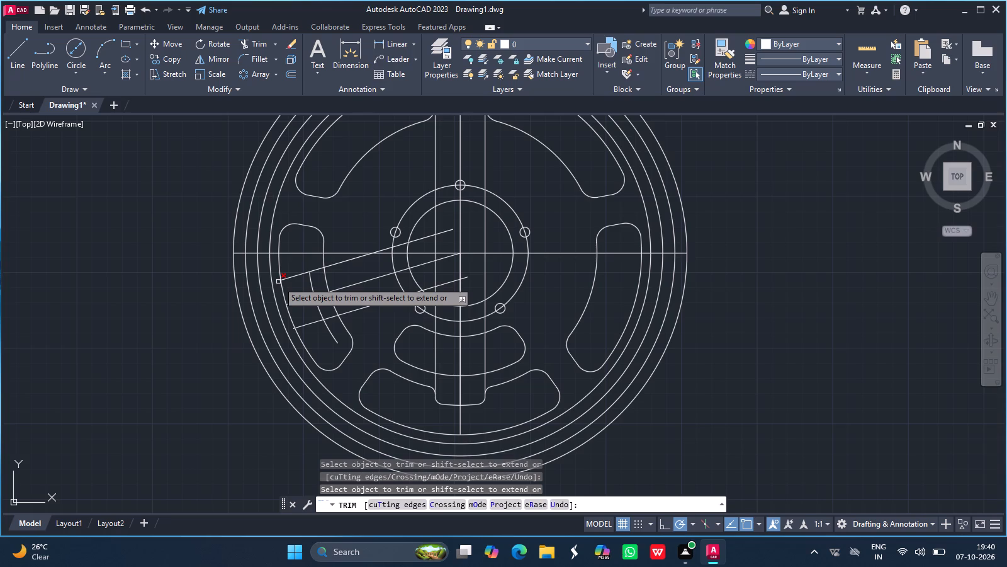
pyautogui.click(278, 282)
pyautogui.click(293, 330)
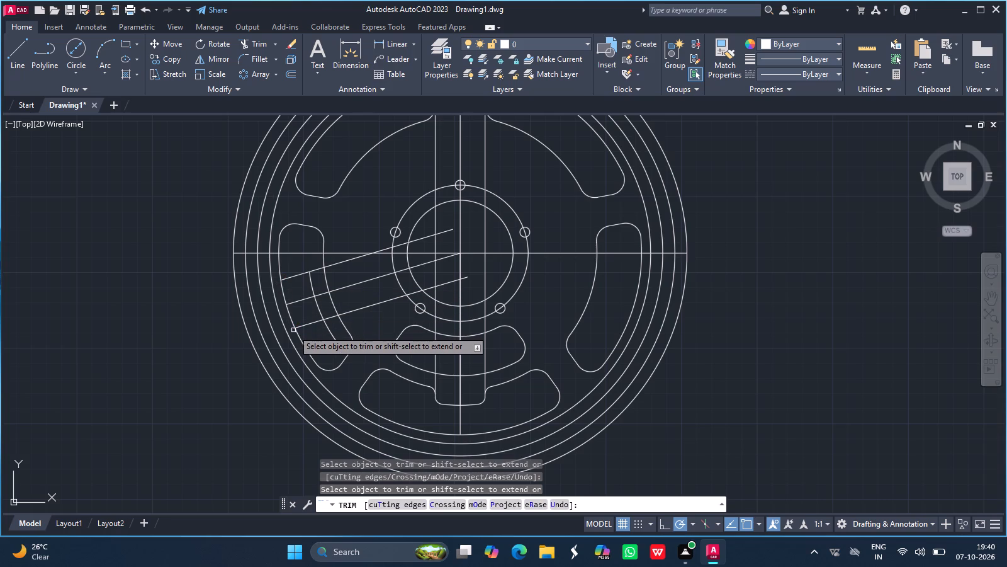
pyautogui.click(298, 301)
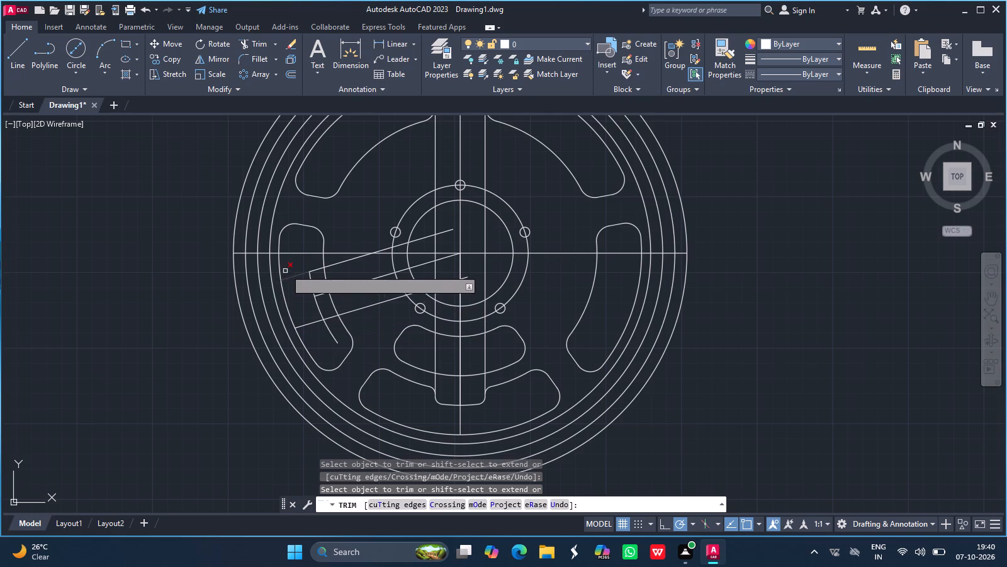
pyautogui.click(299, 277)
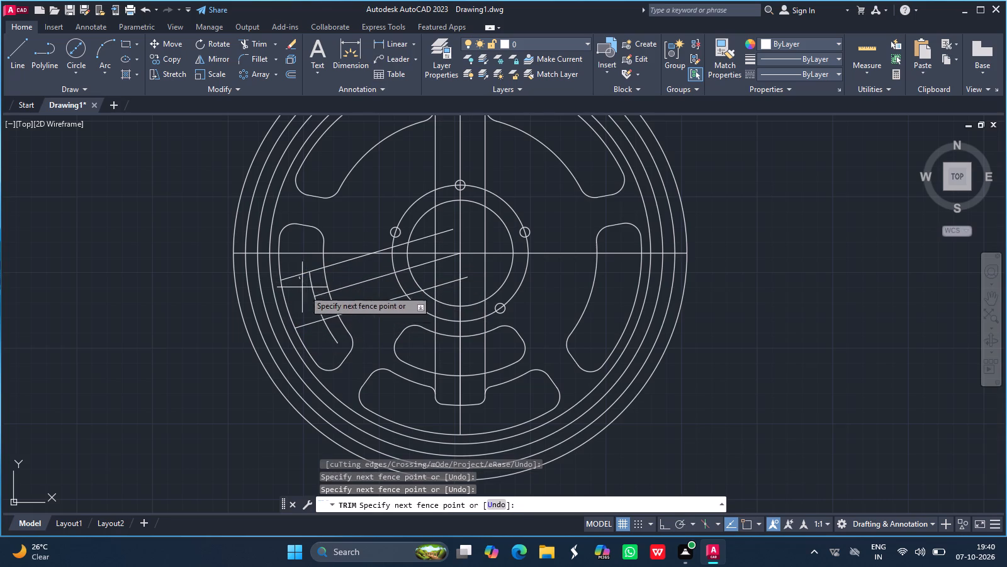
pyautogui.click(311, 327)
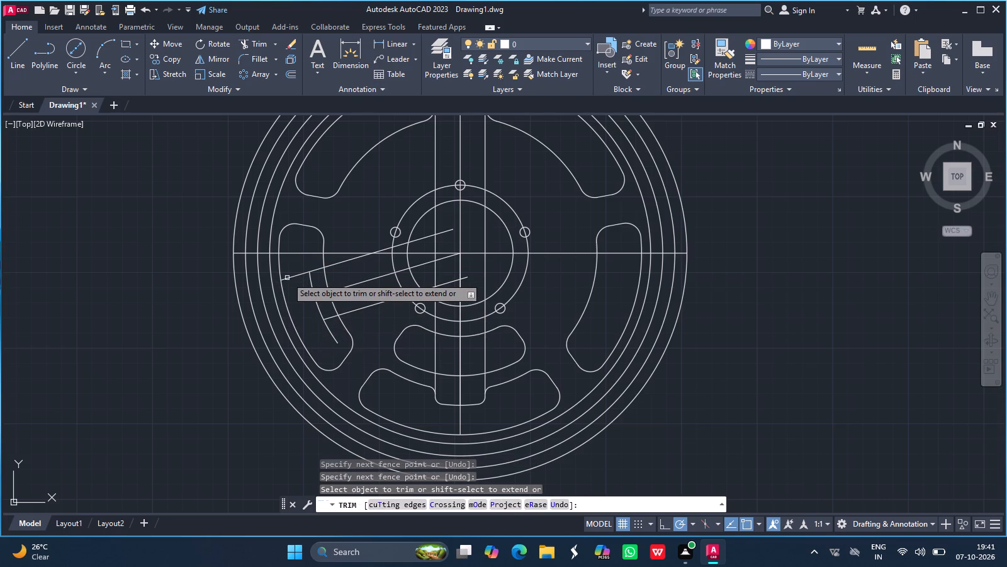
pyautogui.click(290, 280)
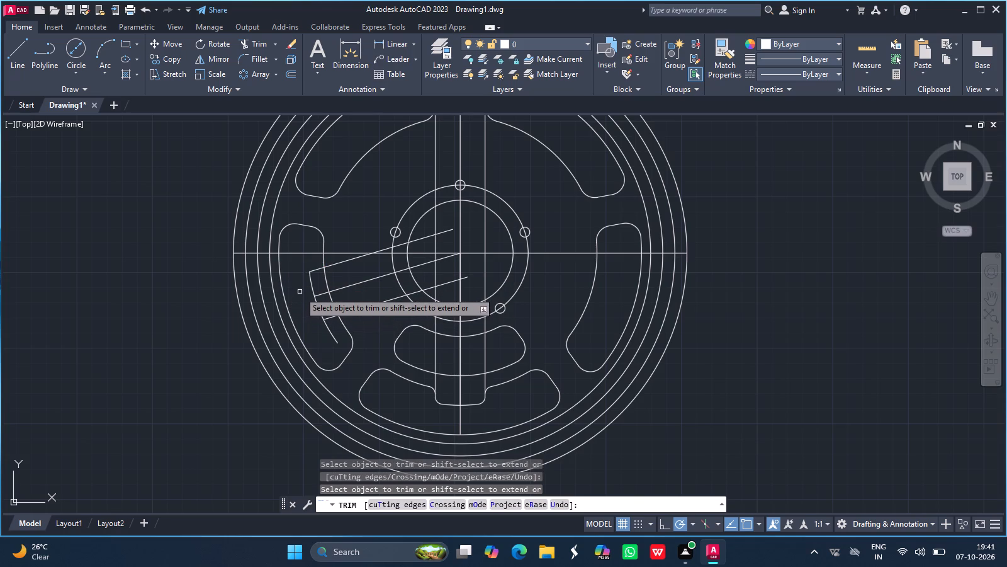
pyautogui.press('Escape')
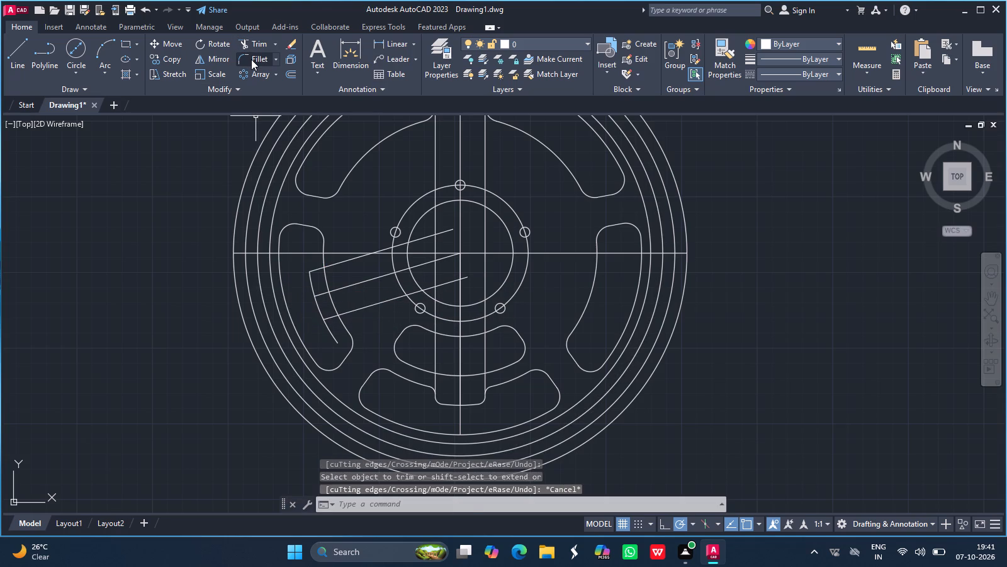
# Fillet the upper sloping line to the offset arc and to the left window's inner arc with radius 5, in No trim mode.
pyautogui.click(251, 59)
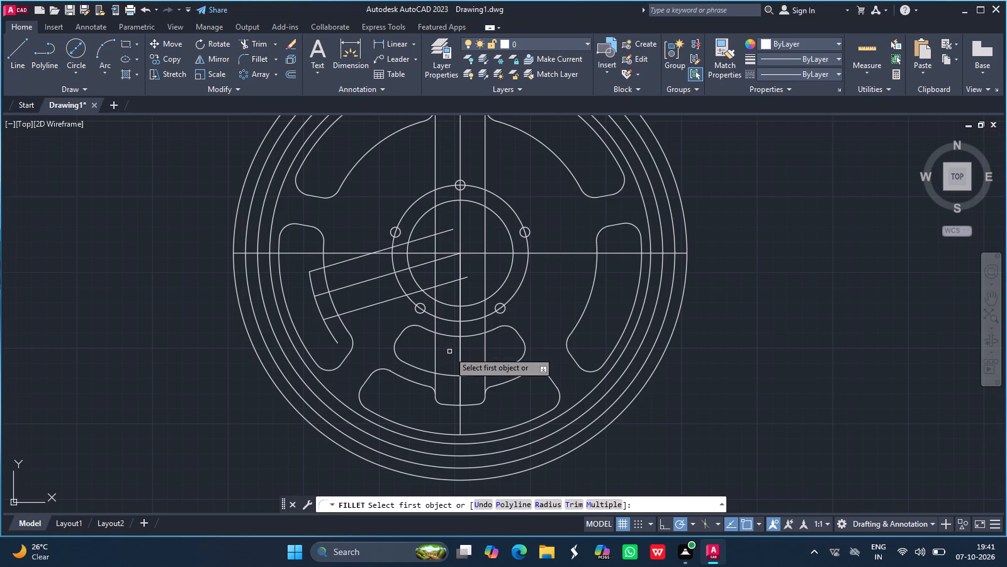
pyautogui.click(552, 503)
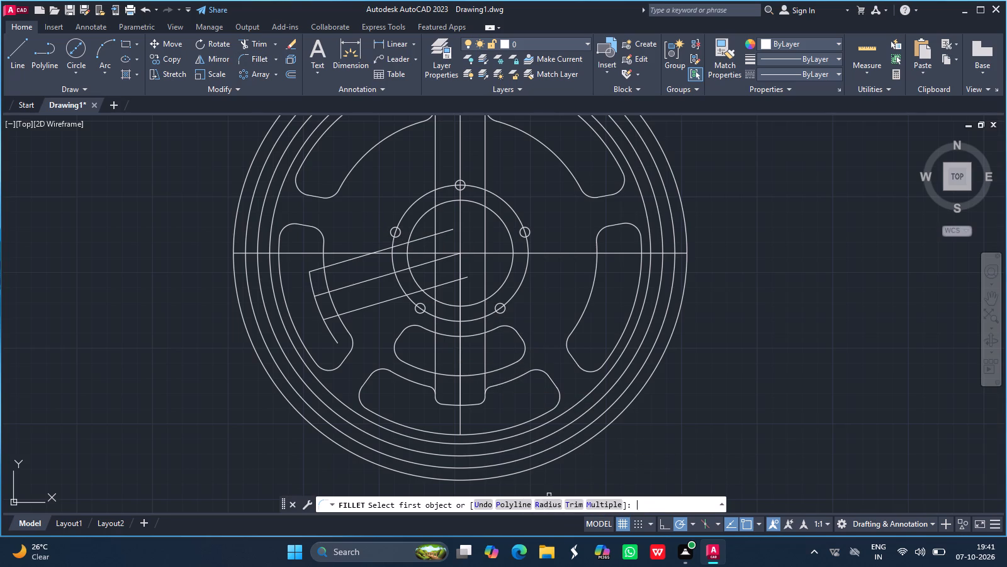
pyautogui.press('5')
pyautogui.press('Return')
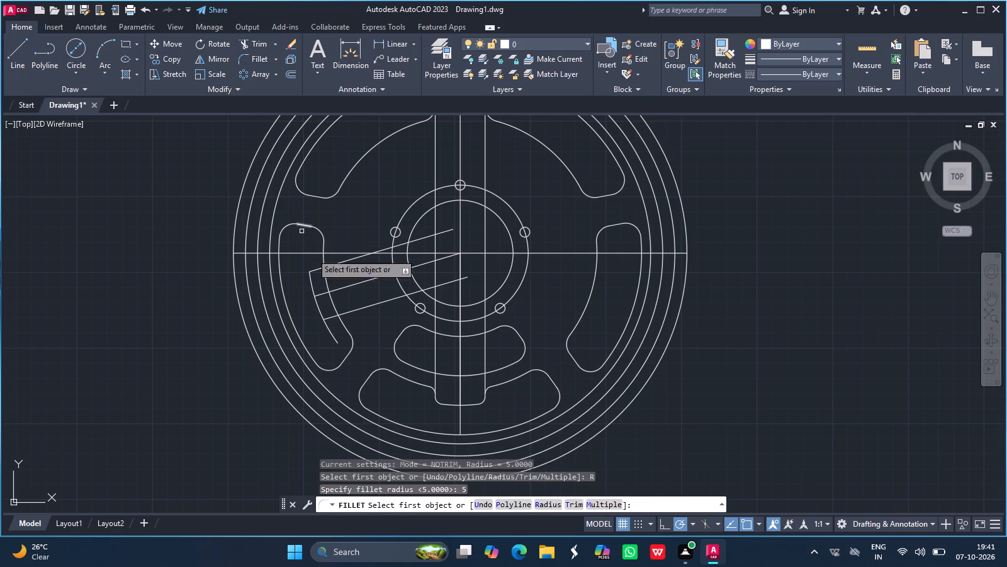
pyautogui.moveTo(312, 289); pyautogui.dragTo(320, 269)
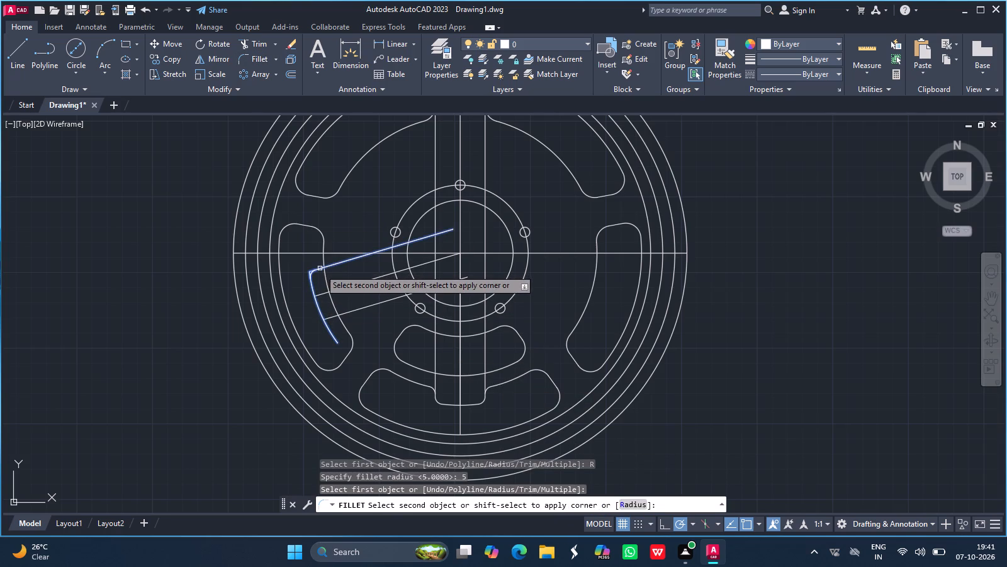
pyautogui.moveTo(320, 269); pyautogui.dragTo(319, 270)
pyautogui.click(319, 270)
pyautogui.press('Return')
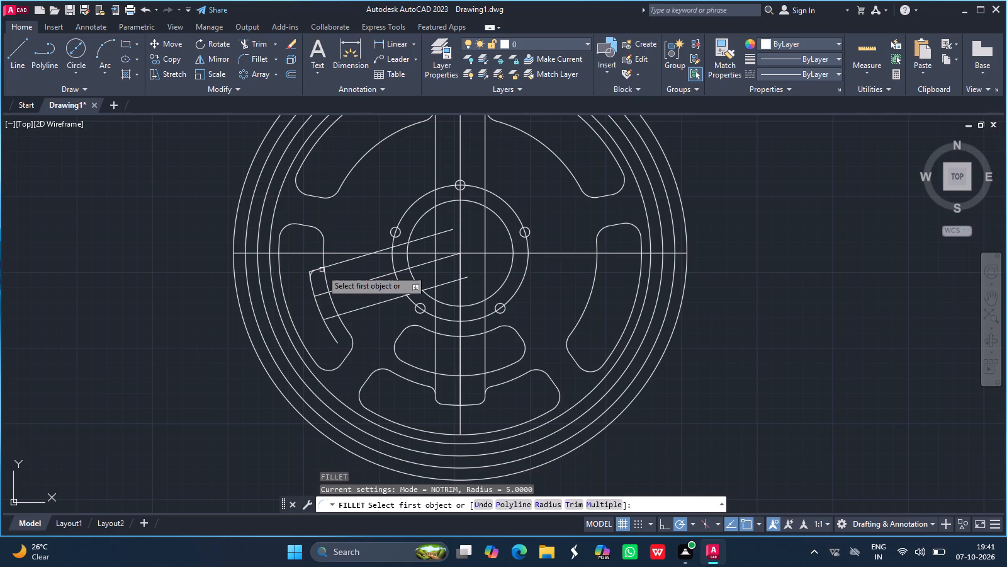
pyautogui.moveTo(319, 268); pyautogui.dragTo(324, 261)
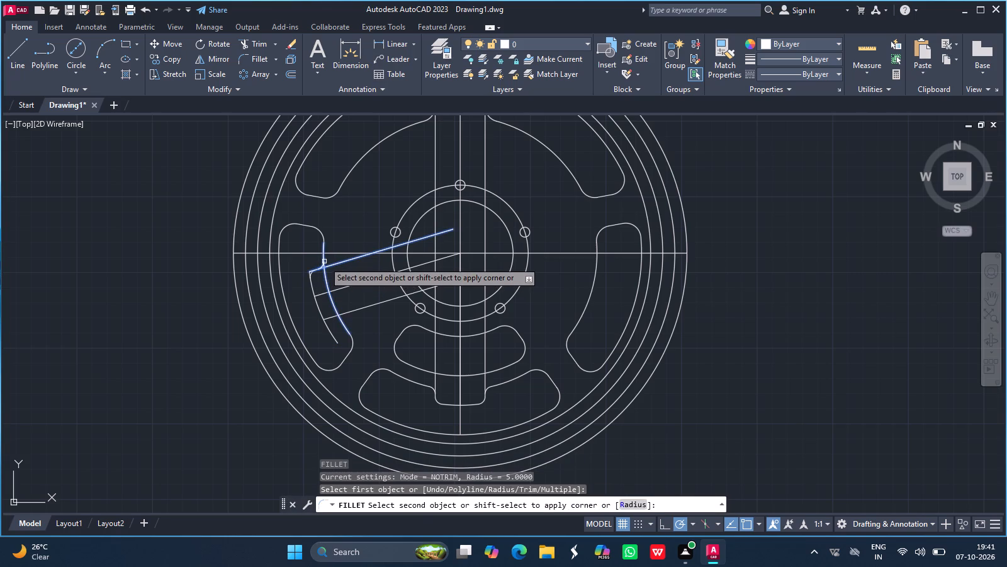
pyautogui.moveTo(324, 261); pyautogui.dragTo(324, 261)
pyautogui.click(324, 261)
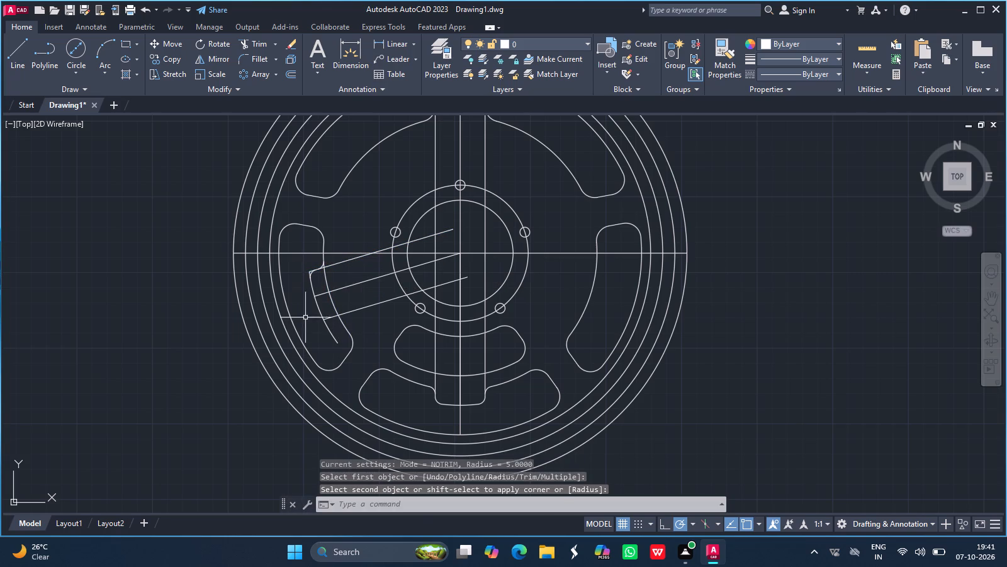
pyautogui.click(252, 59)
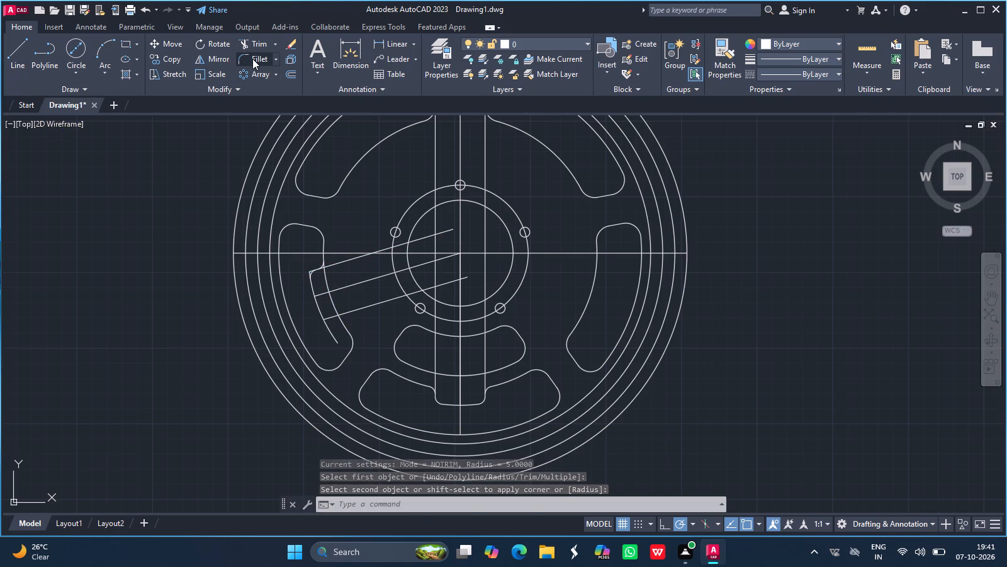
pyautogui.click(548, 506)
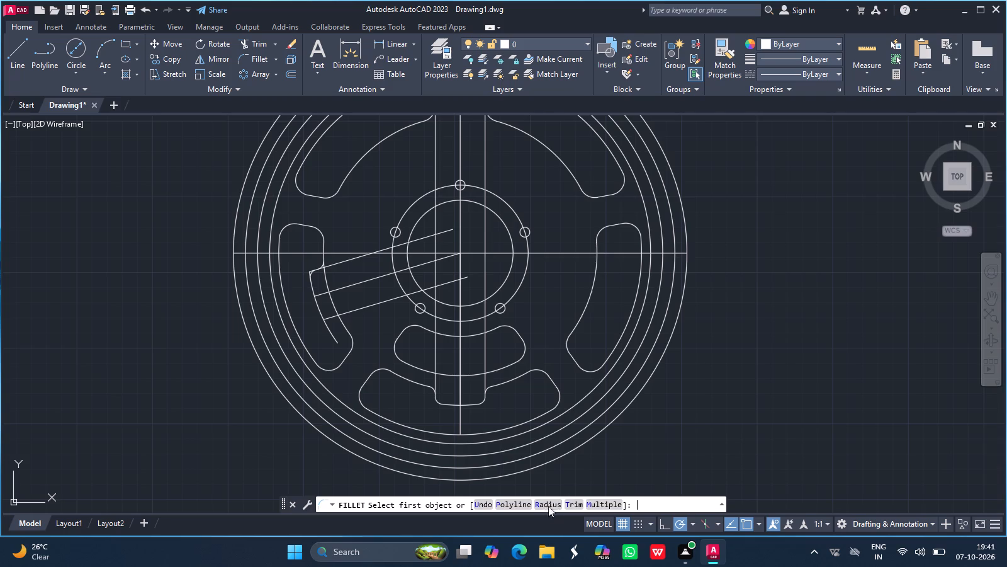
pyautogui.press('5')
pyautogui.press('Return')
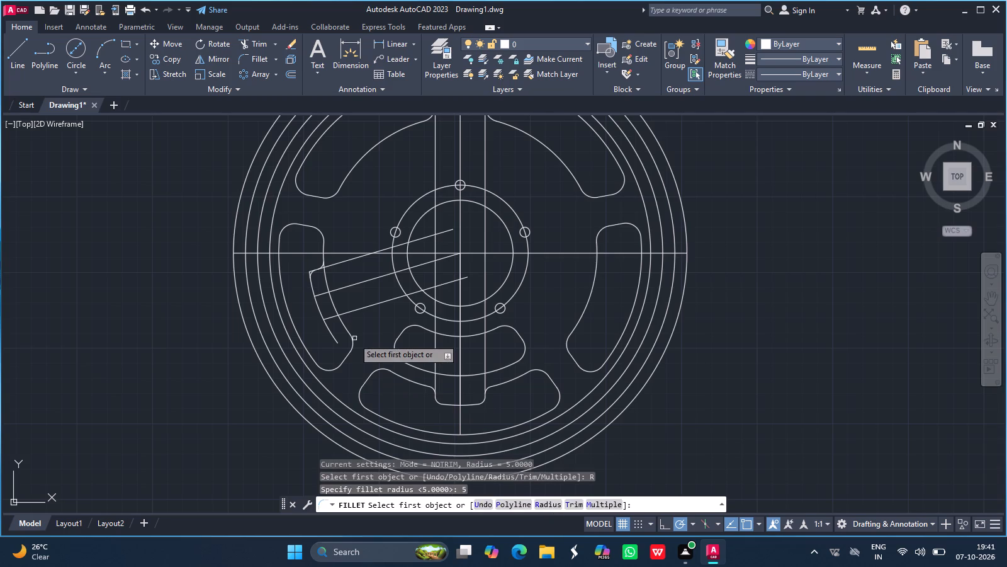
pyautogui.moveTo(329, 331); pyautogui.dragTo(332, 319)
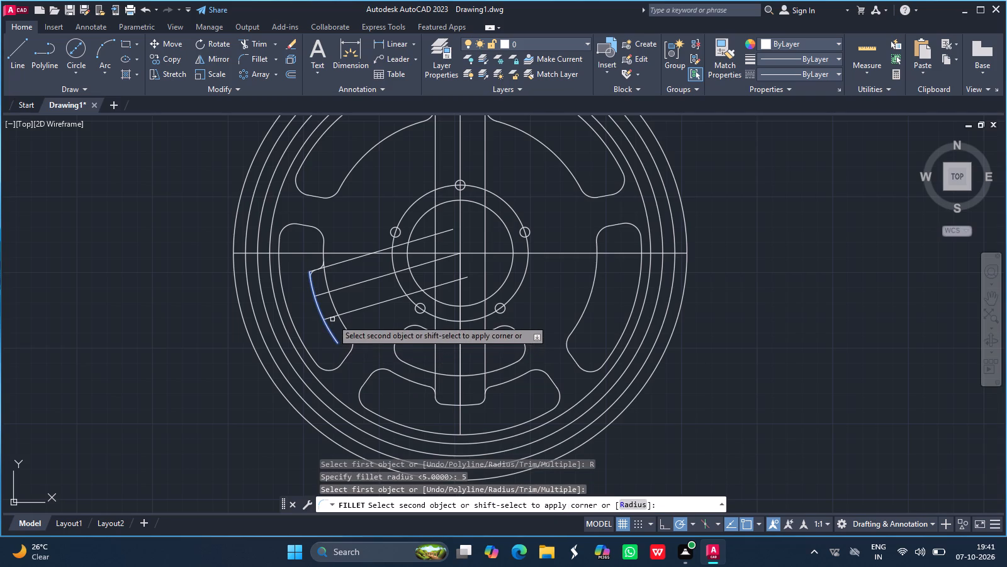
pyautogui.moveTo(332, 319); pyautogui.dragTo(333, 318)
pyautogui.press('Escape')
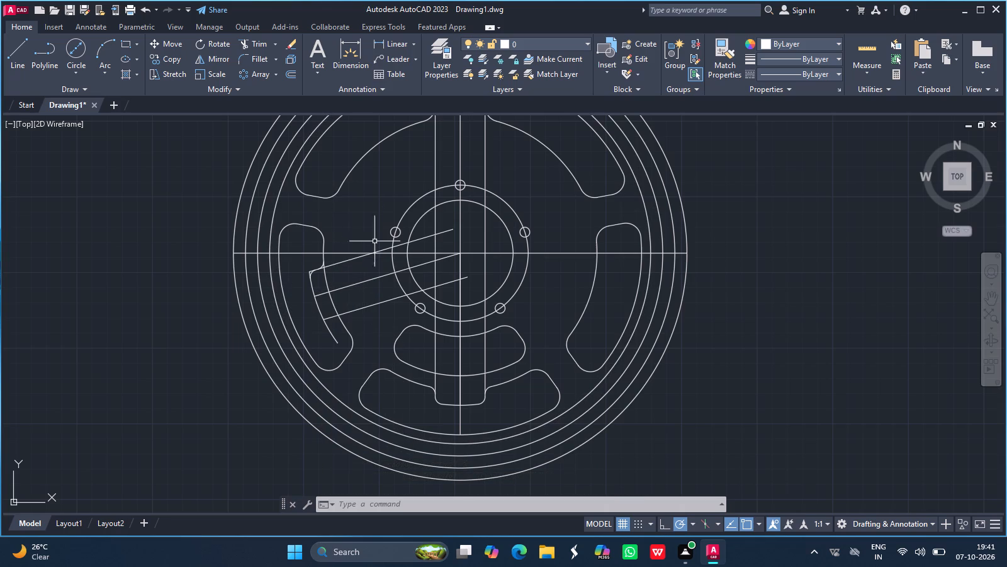
# Fillet the lower sloping line to the offset arc and to the left window's inner arc with radius 5.
pyautogui.click(252, 56)
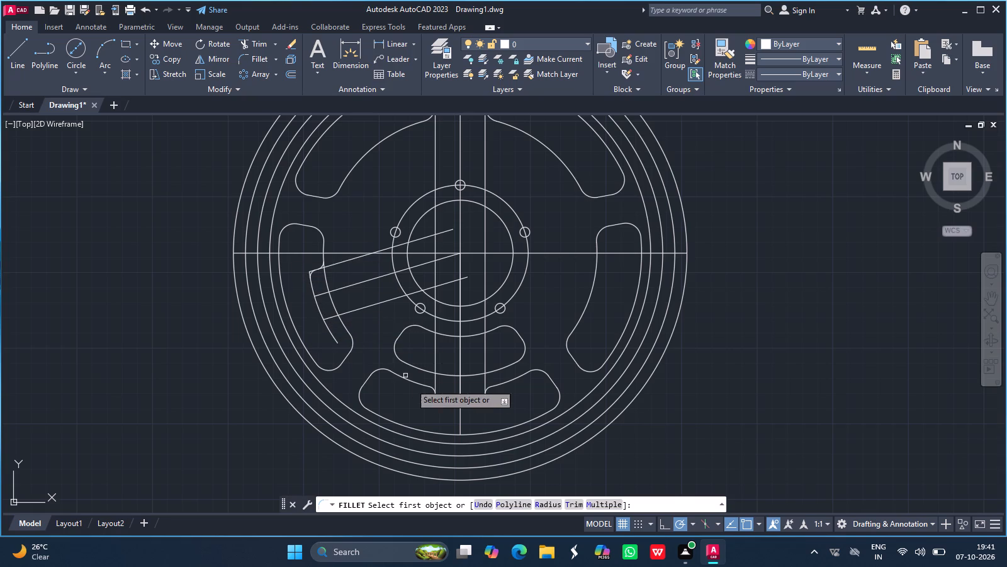
pyautogui.click(558, 501)
pyautogui.press('5')
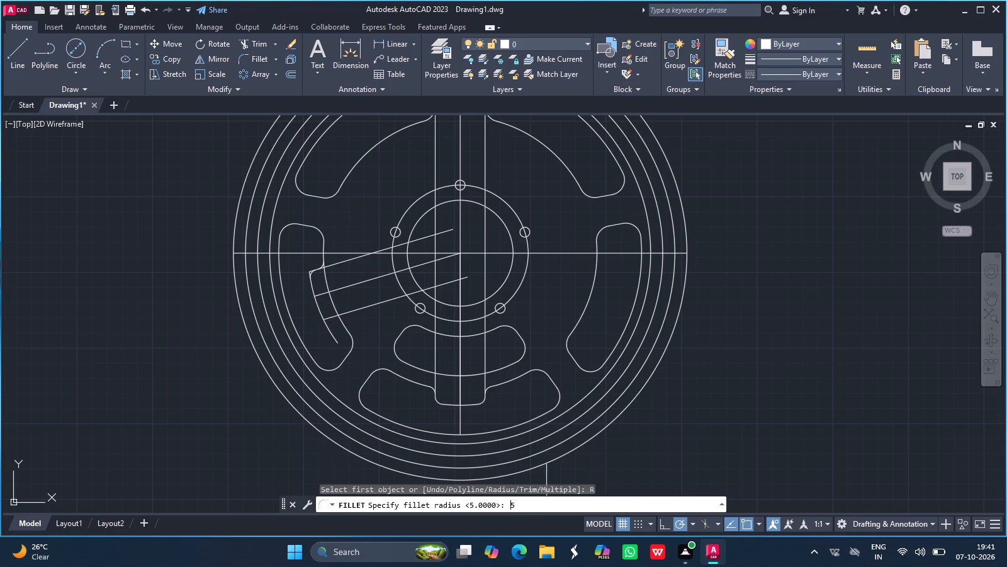
pyautogui.press('Return')
pyautogui.moveTo(319, 309); pyautogui.dragTo(334, 318)
pyautogui.click(334, 318)
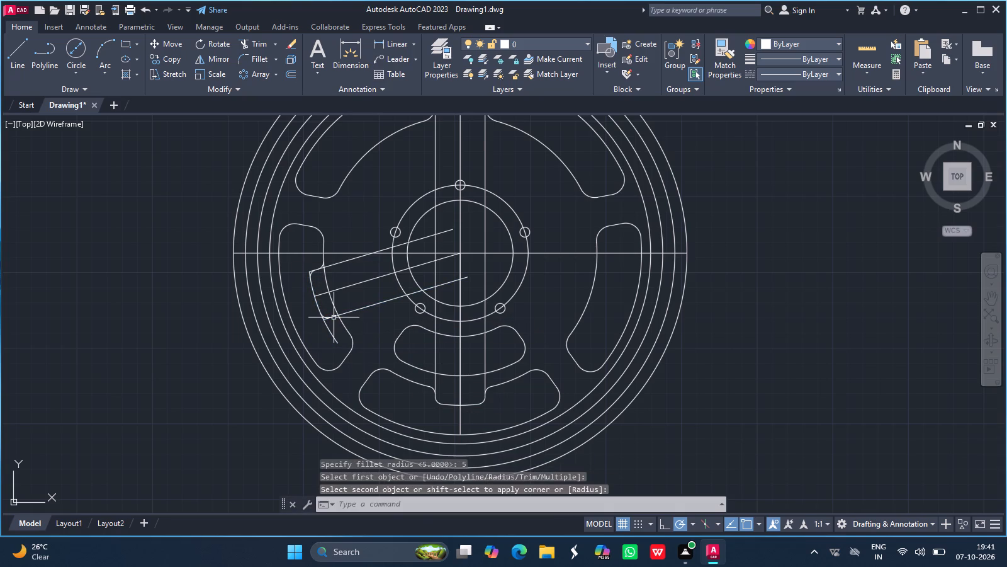
pyautogui.press('Return')
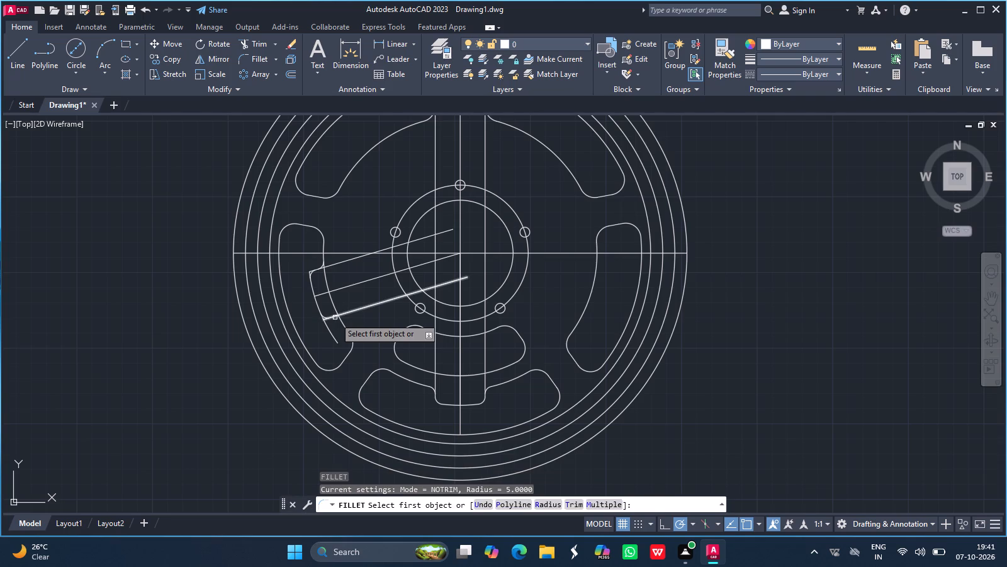
pyautogui.moveTo(335, 317); pyautogui.dragTo(344, 323)
pyautogui.click(344, 323)
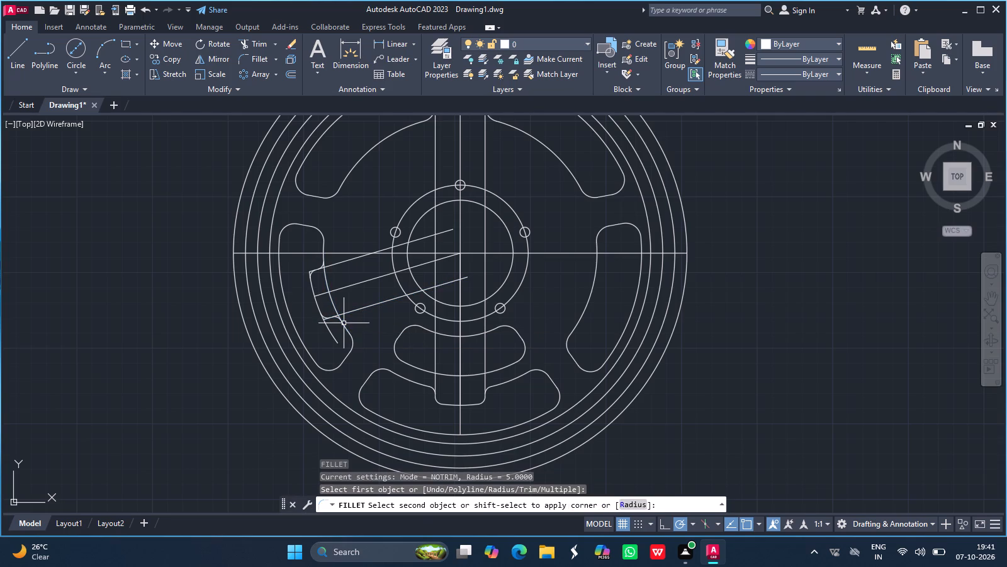
# Trim the leftover ends of the offset arc and the sloping lines outside the left tab's two outer corner fillets.
pyautogui.keyDown('ctrl'); pyautogui.scroll(1, 339, 272); pyautogui.keyUp('ctrl')
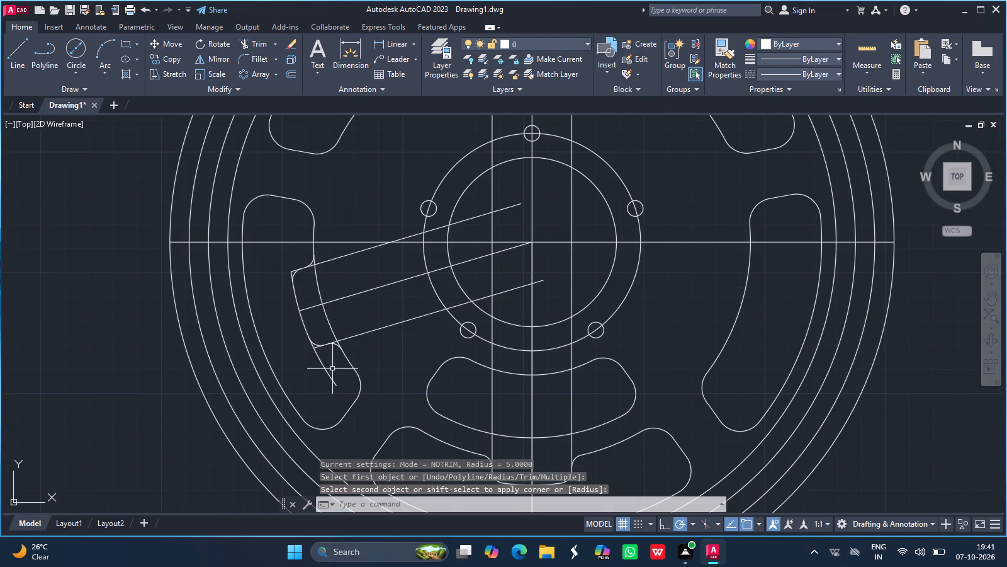
pyautogui.click(254, 43)
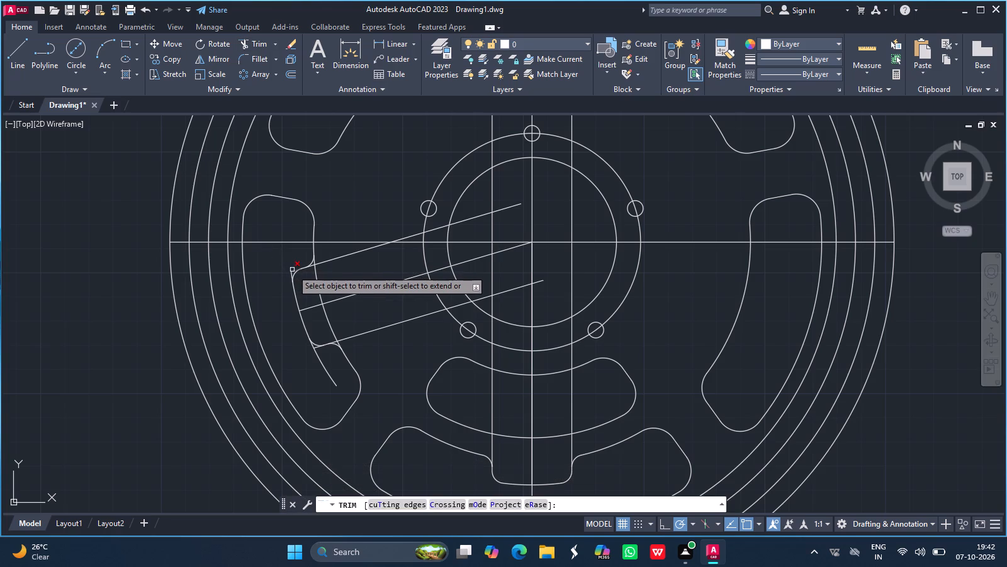
pyautogui.click(292, 270)
pyautogui.click(291, 275)
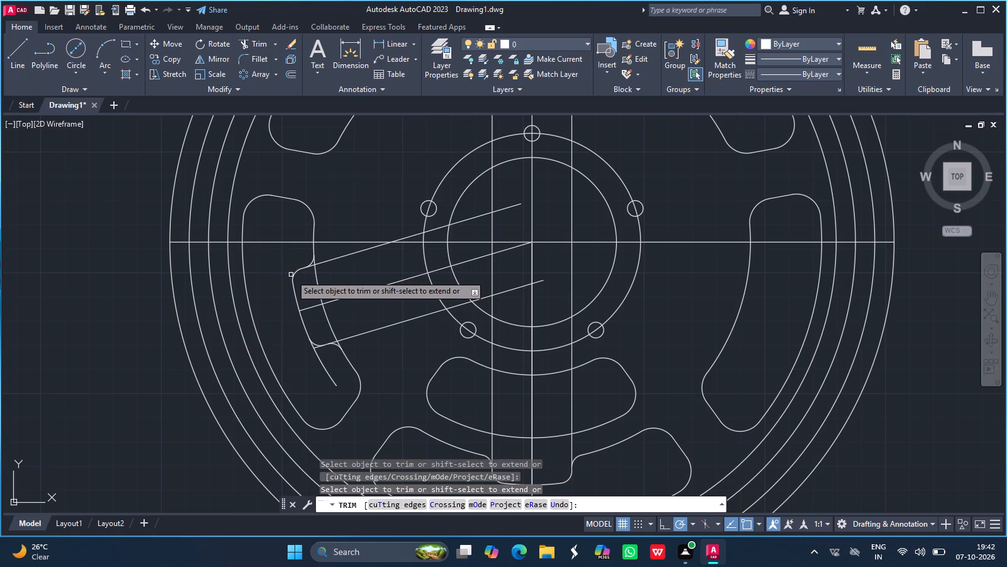
pyautogui.moveTo(325, 367); pyautogui.dragTo(316, 349)
pyautogui.click(316, 349)
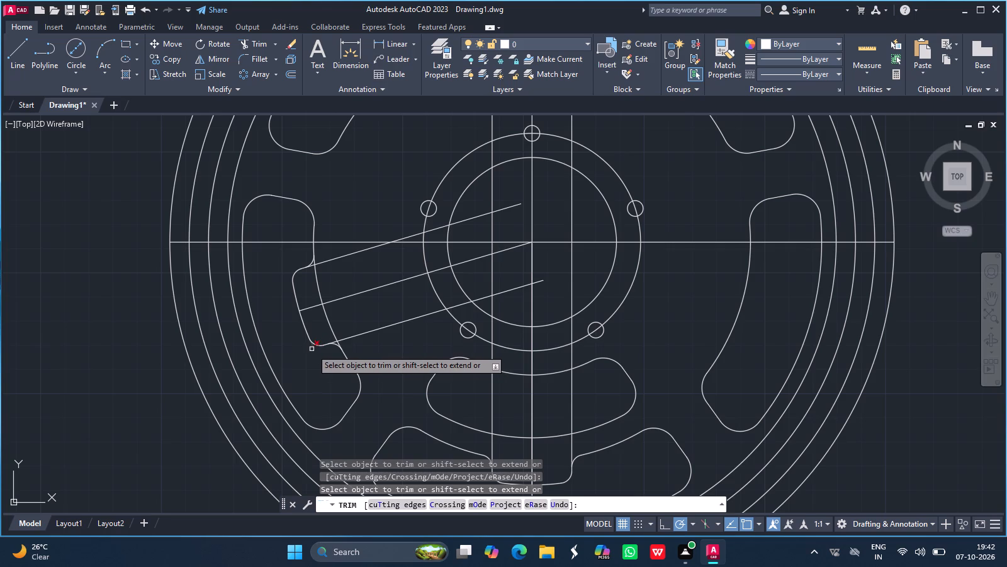
pyautogui.click(311, 348)
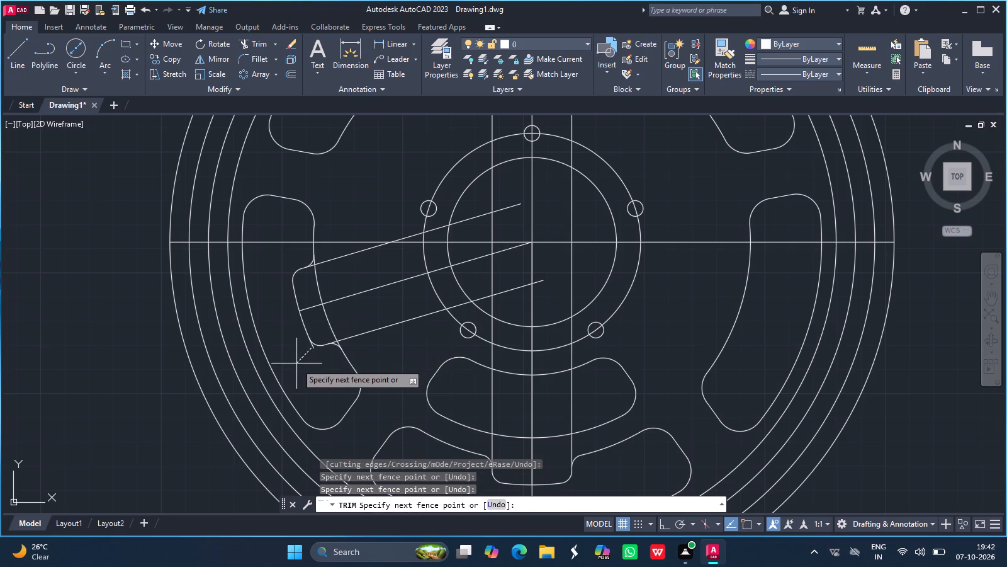
pyautogui.click(296, 364)
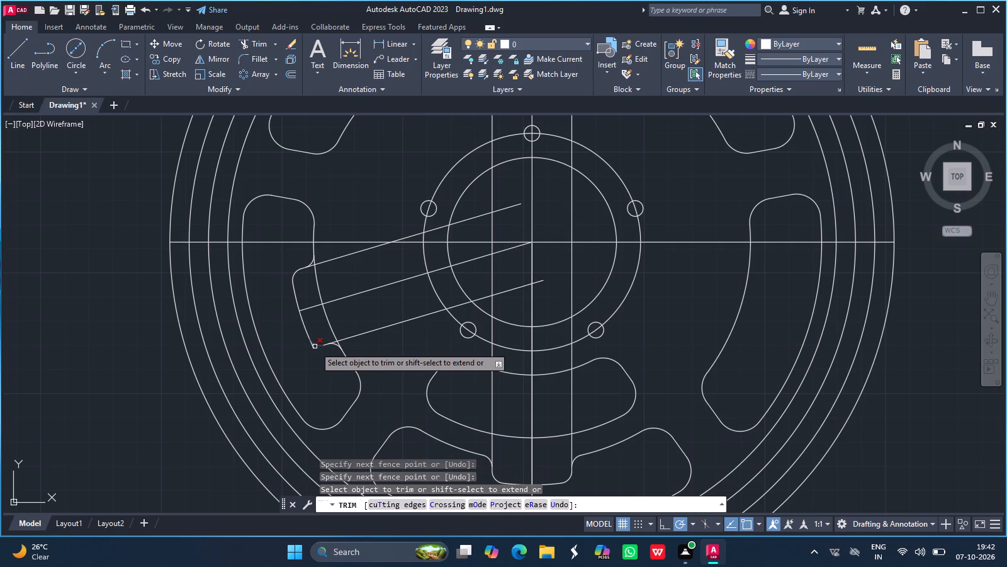
pyautogui.click(311, 347)
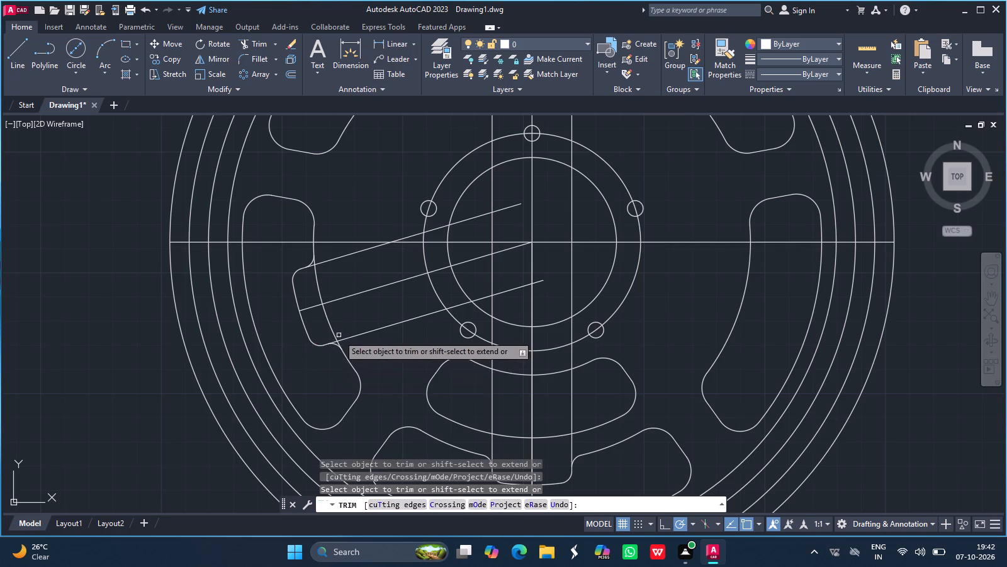
# Trim the upper and lower sloping lines back from the left tab and remove the window's inner arc between the tab's fillets.
pyautogui.click(335, 343)
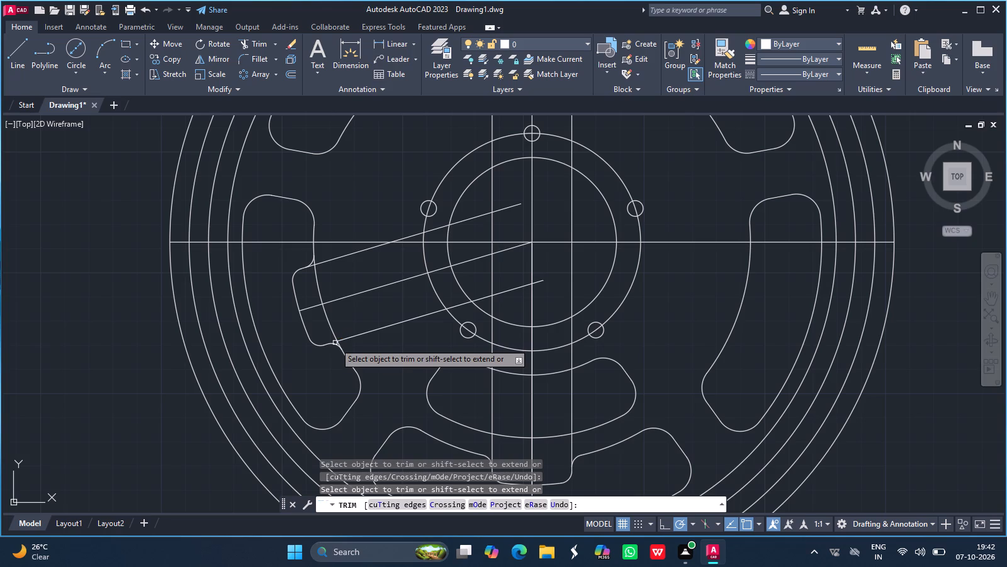
pyautogui.click(355, 338)
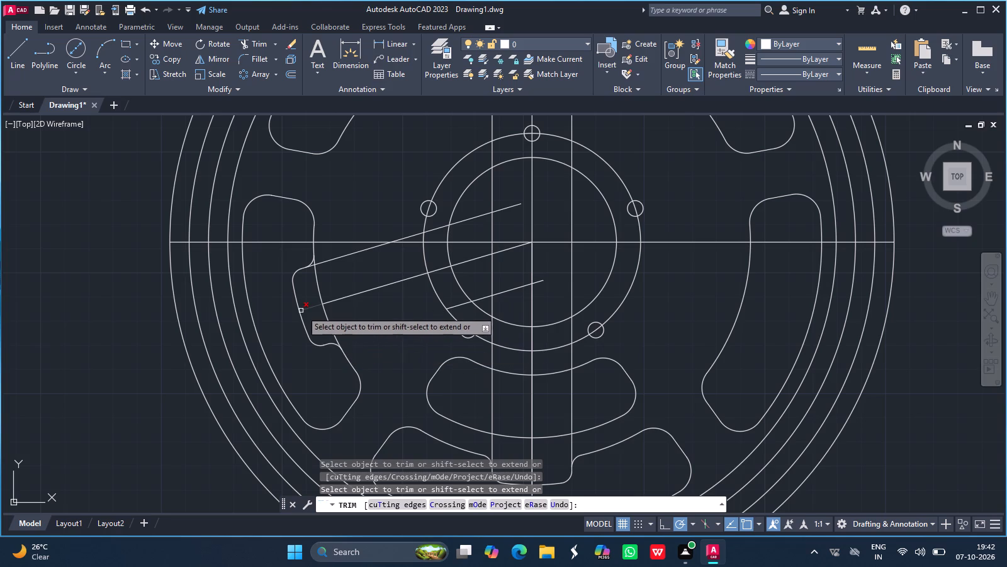
pyautogui.click(312, 267)
pyautogui.moveTo(326, 261); pyautogui.dragTo(319, 263)
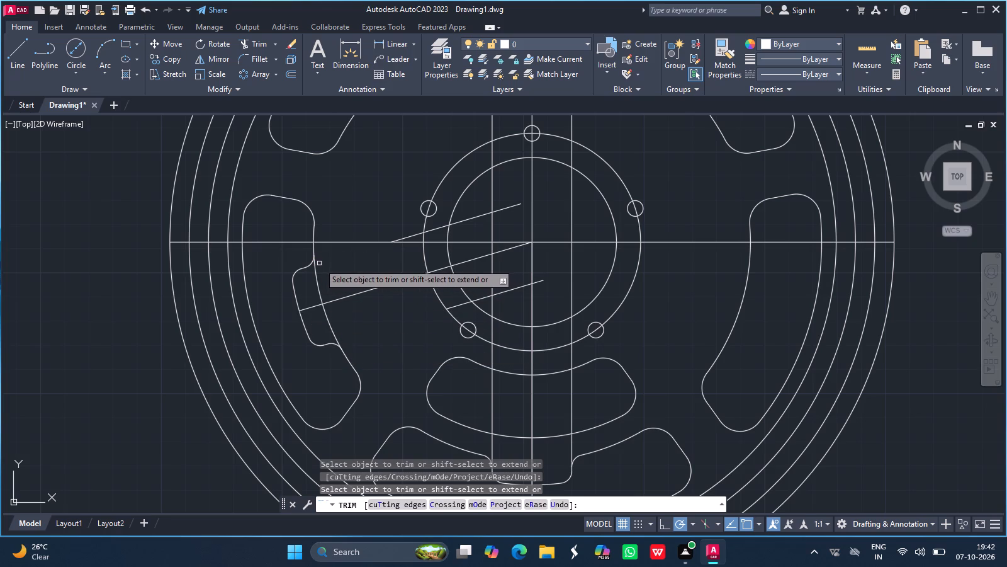
pyautogui.moveTo(319, 263); pyautogui.dragTo(340, 275)
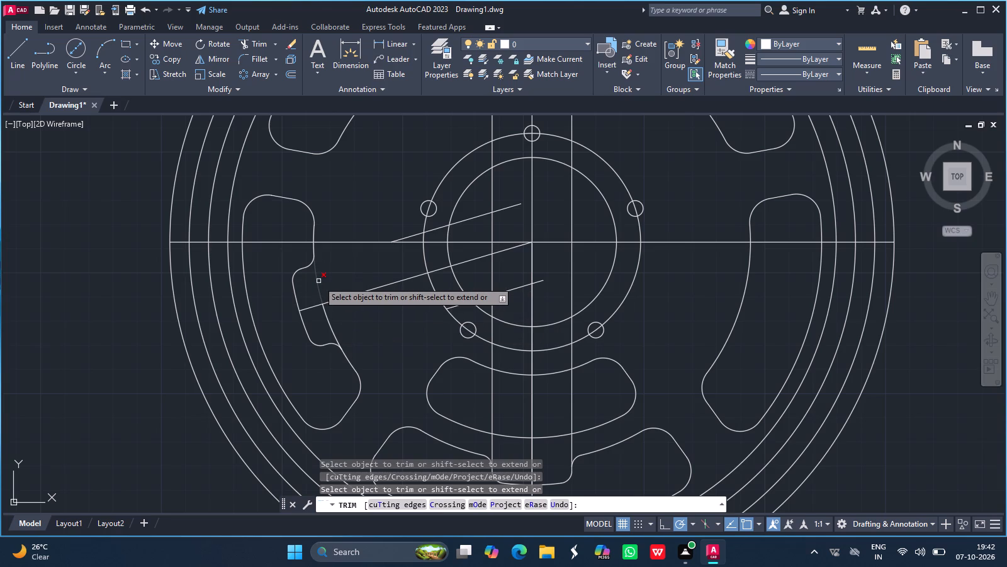
pyautogui.moveTo(318, 281); pyautogui.dragTo(327, 320)
pyautogui.click(327, 320)
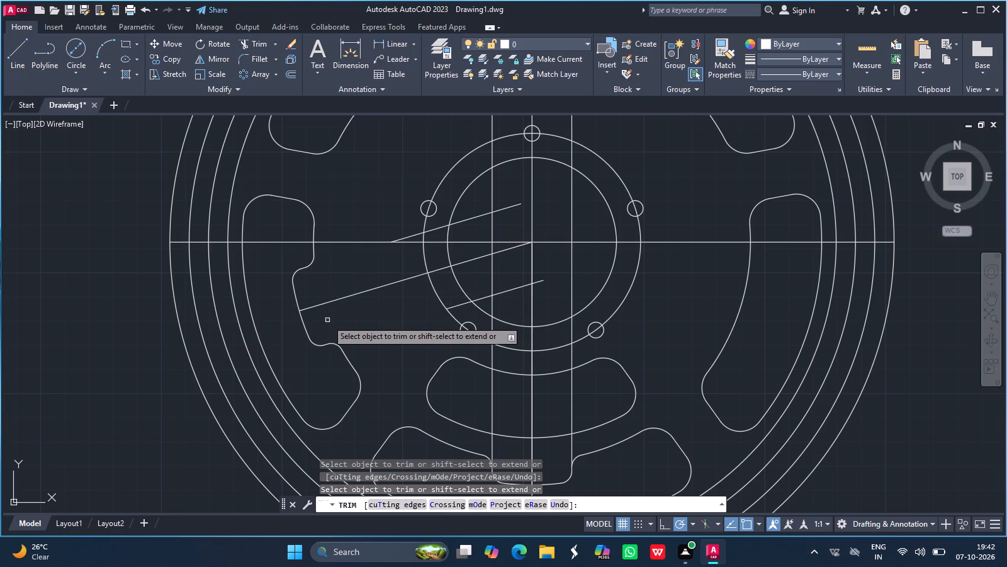
pyautogui.press('Return')
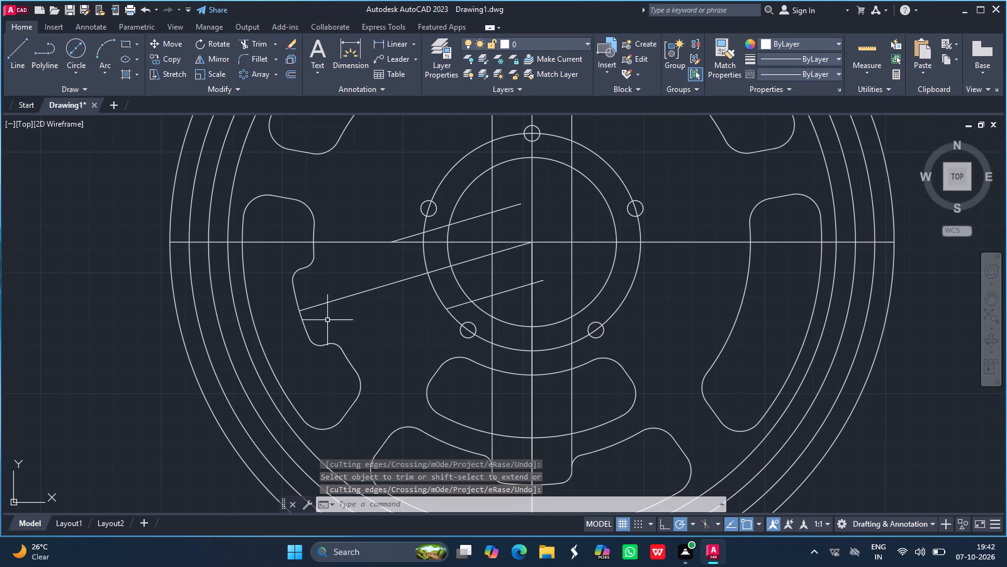
# Delete the two leftover pieces of the upper and lower sloping lines crossing the hub circles.
pyautogui.click(412, 237)
pyautogui.click(461, 307)
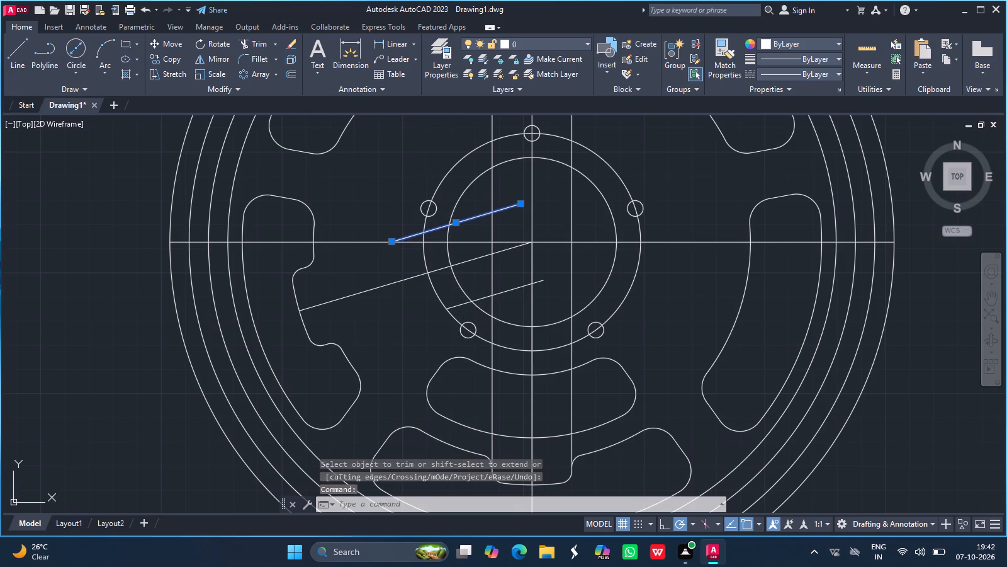
pyautogui.press('Delete')
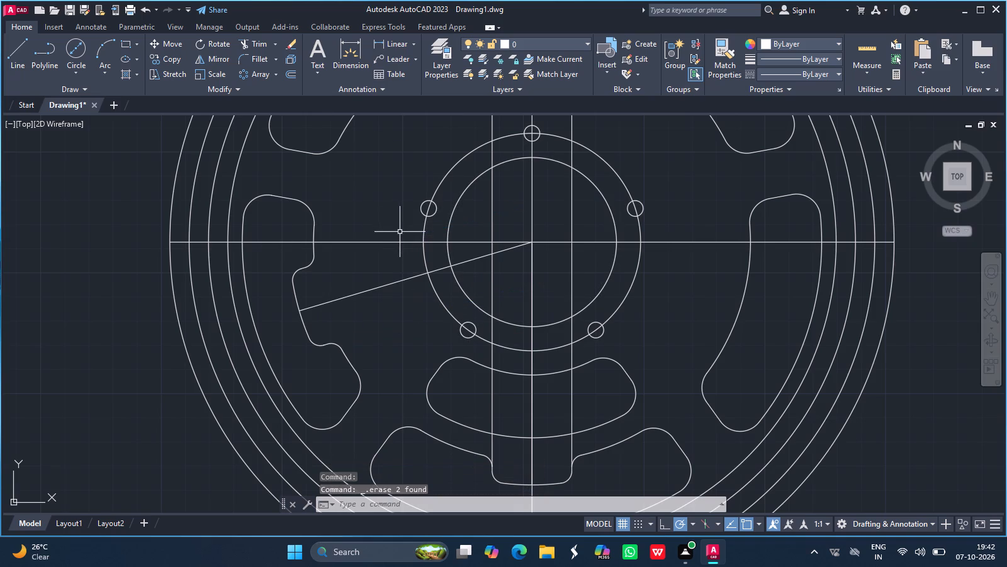
# Draw a line from the wheel centre to the midpoint of the upper-left window's outer arc.
pyautogui.keyDown('ctrl'); pyautogui.scroll(-2, 400, 232); pyautogui.keyUp('ctrl')
pyautogui.keyDown('ctrl'); pyautogui.scroll(1, 400, 232); pyautogui.keyUp('ctrl')
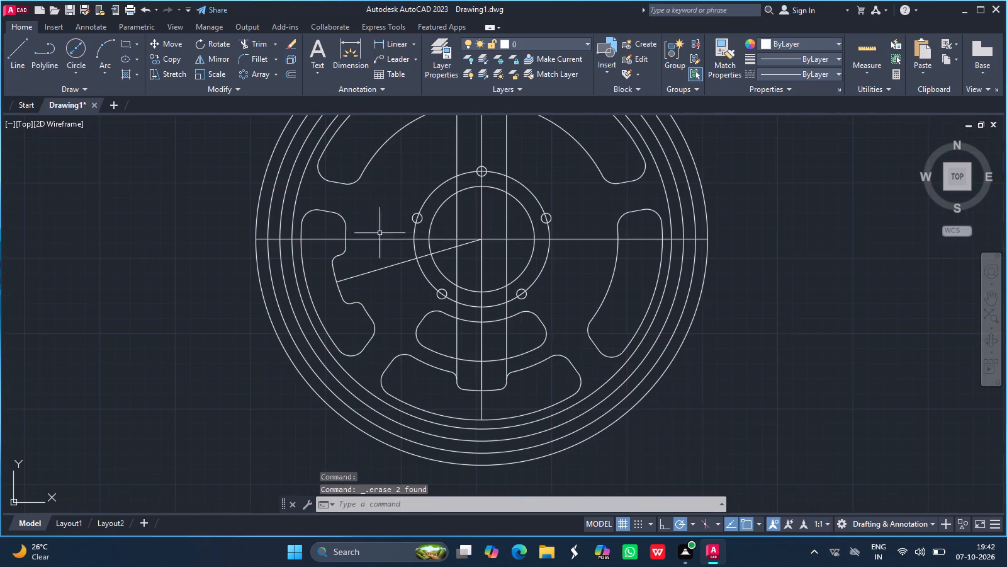
pyautogui.click(989, 301)
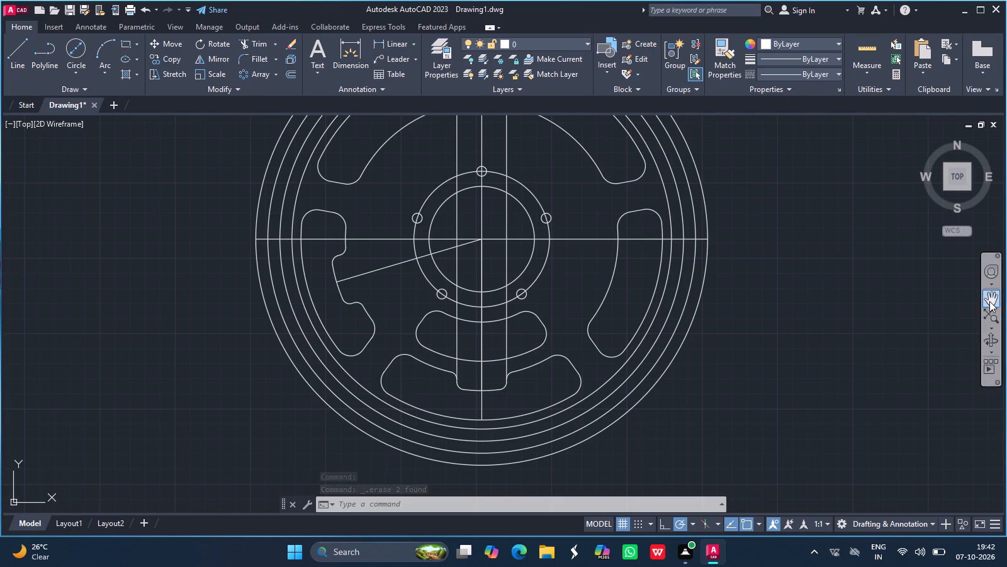
pyautogui.moveTo(465, 229); pyautogui.dragTo(365, 330)
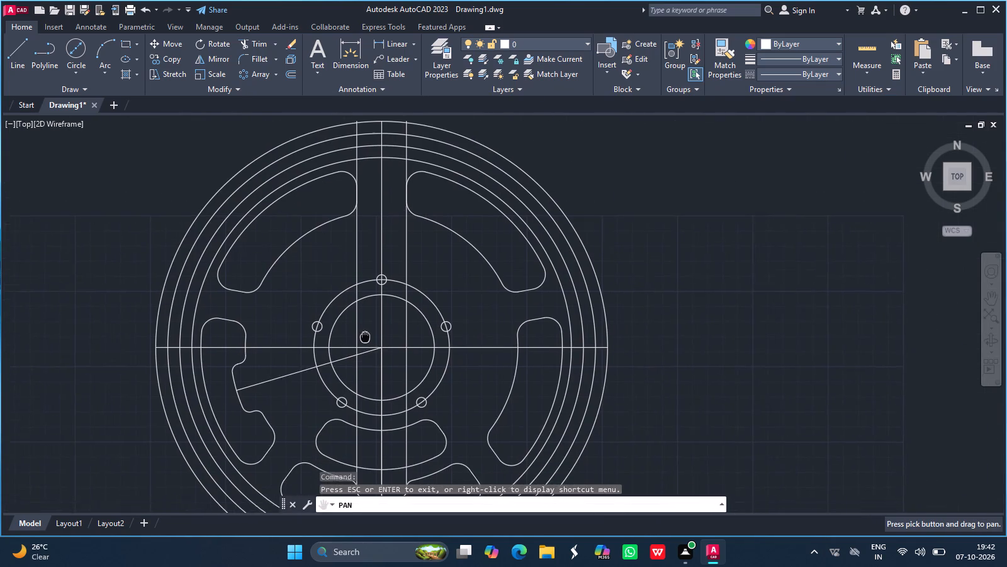
pyautogui.moveTo(365, 330); pyautogui.dragTo(363, 310)
pyautogui.press('Escape')
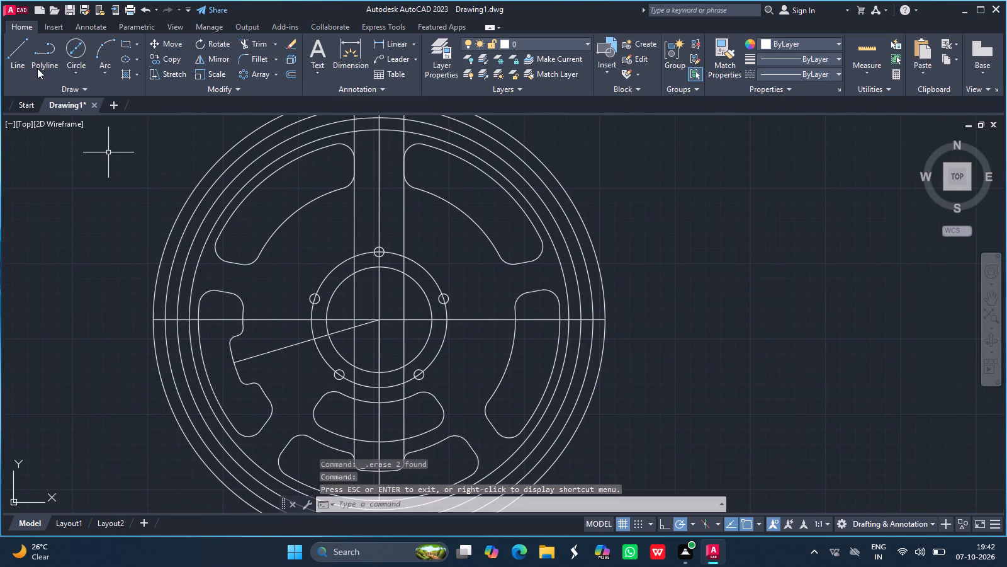
pyautogui.click(16, 50)
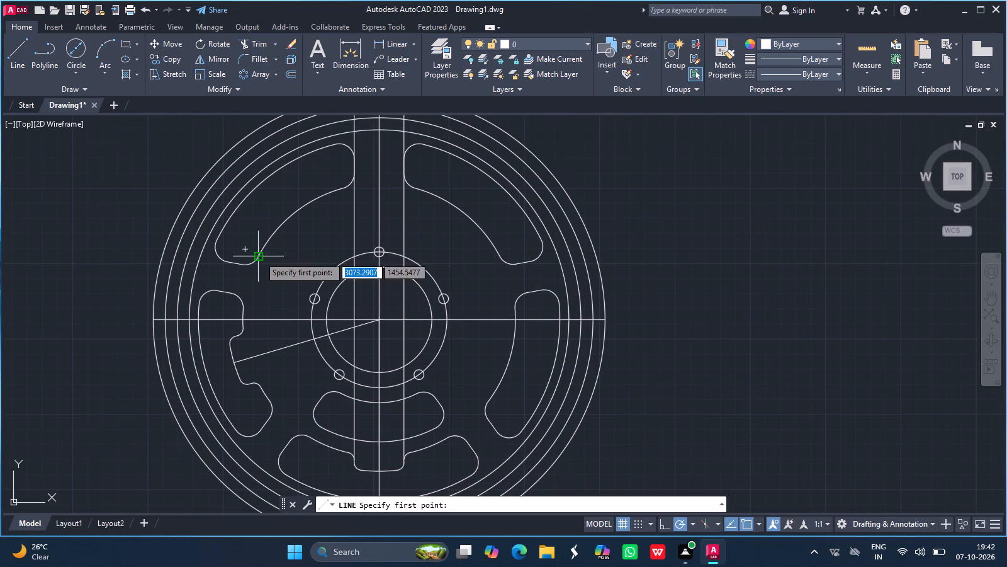
pyautogui.click(380, 318)
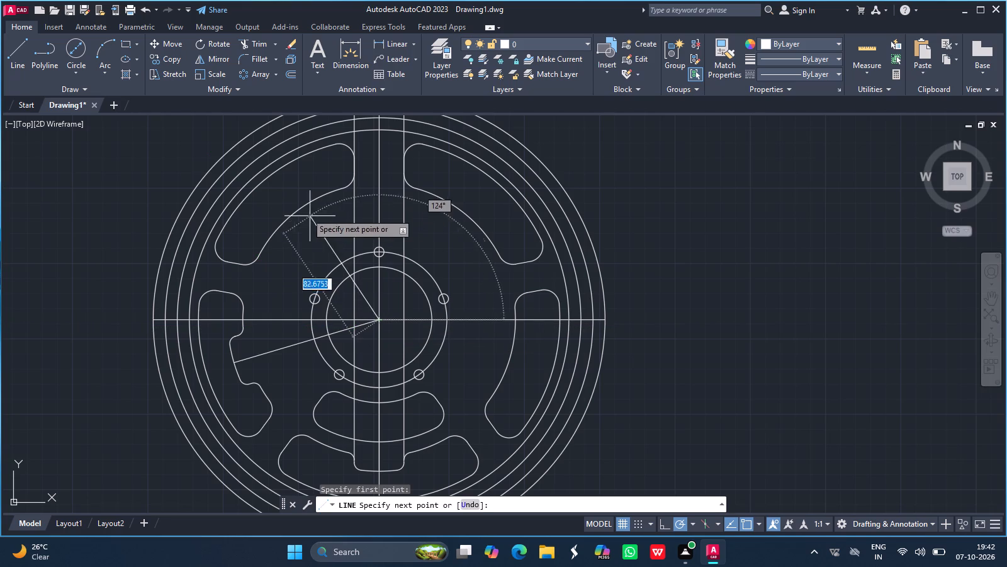
pyautogui.click(264, 183)
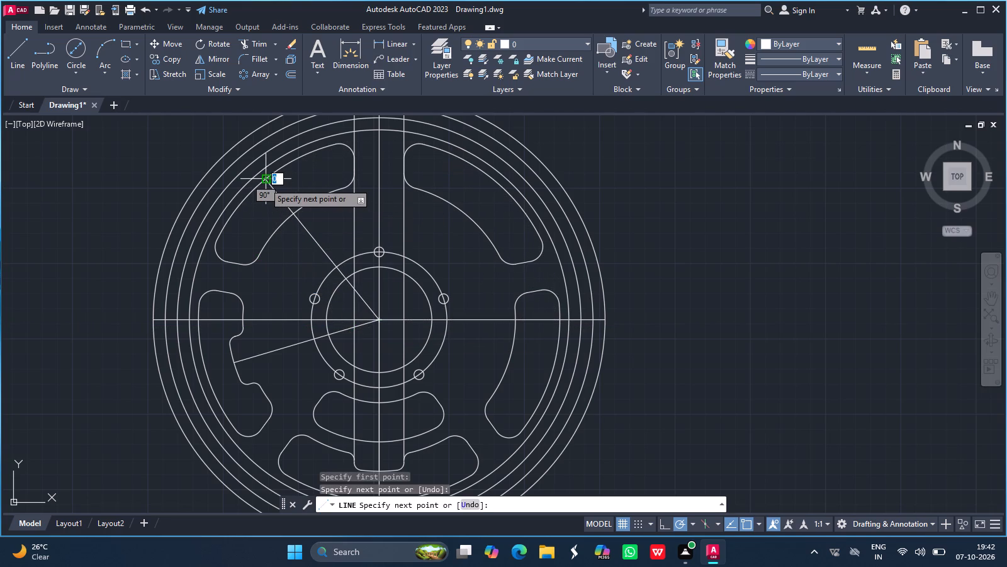
pyautogui.press('Return')
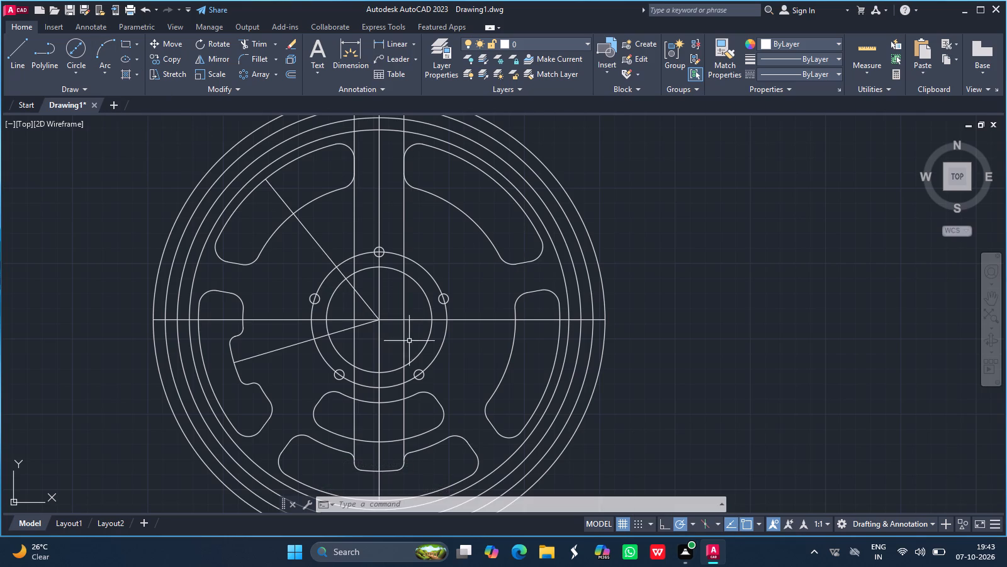
# Offset the line from the wheel centre to the upper-left window's outer arc by 16.5 to both sides.
pyautogui.click(288, 73)
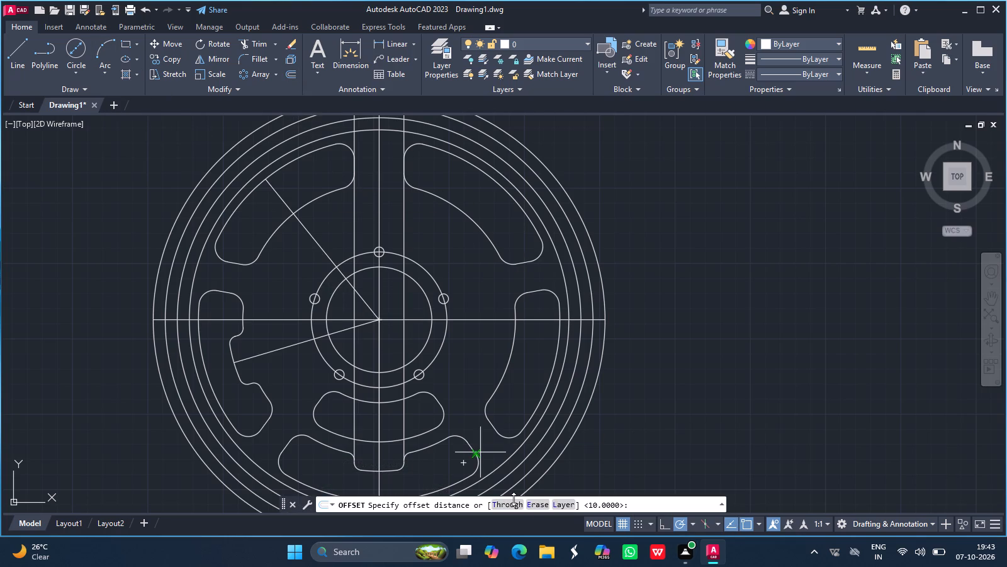
pyautogui.click(659, 506)
pyautogui.write('16.5')
pyautogui.press('Return')
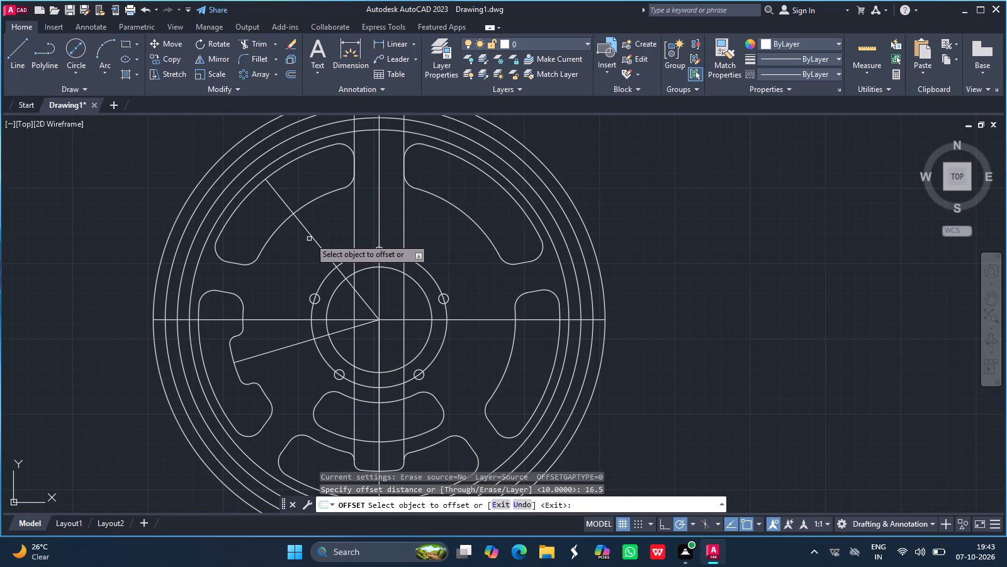
pyautogui.moveTo(315, 238); pyautogui.dragTo(334, 230)
pyautogui.moveTo(334, 230); pyautogui.dragTo(315, 243)
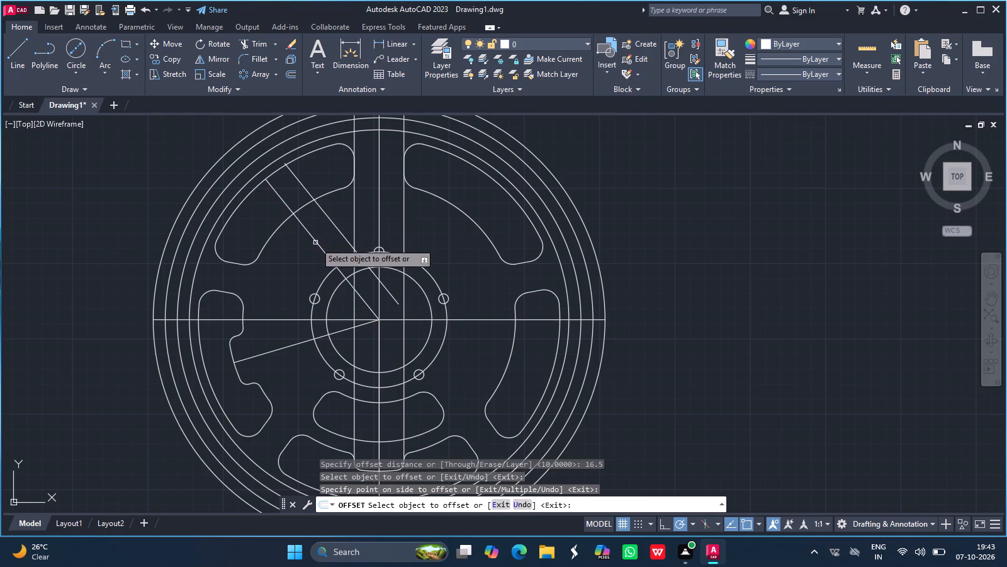
pyautogui.moveTo(315, 243); pyautogui.dragTo(315, 243)
pyautogui.moveTo(315, 243); pyautogui.dragTo(298, 263)
pyautogui.click(298, 263)
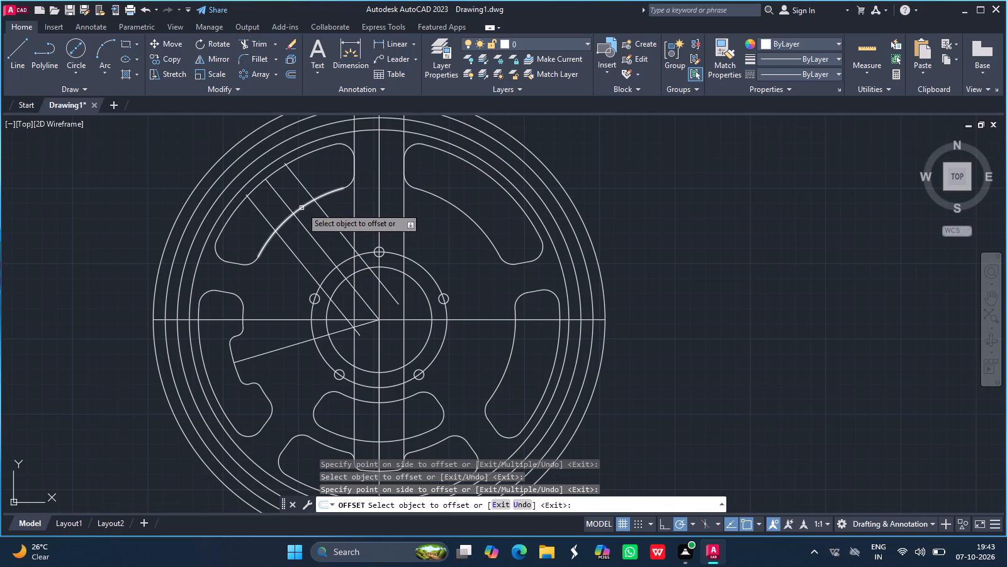
pyautogui.press('Return')
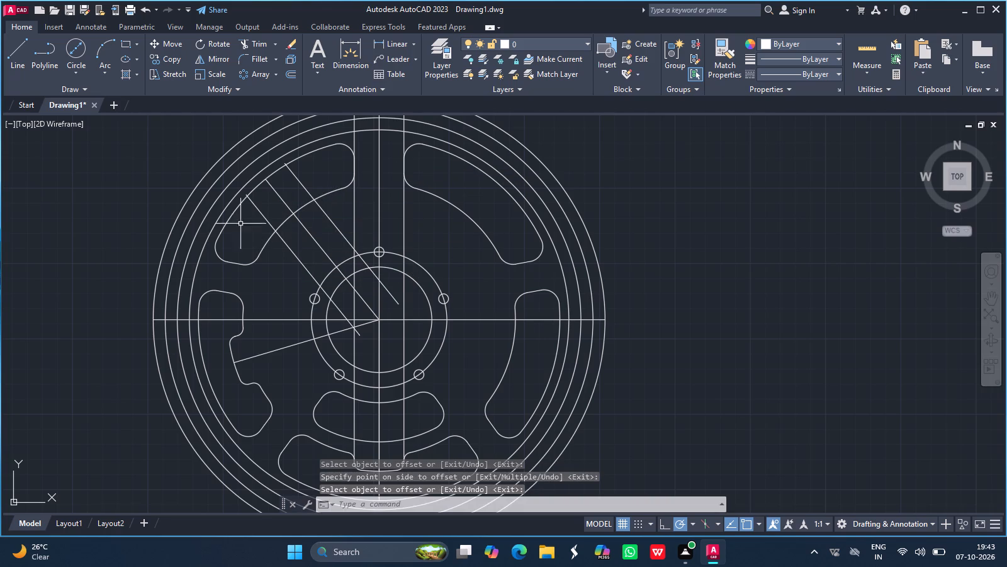
# Offset the upper-left window's inner arc by 10 outward into the window.
pyautogui.click(295, 74)
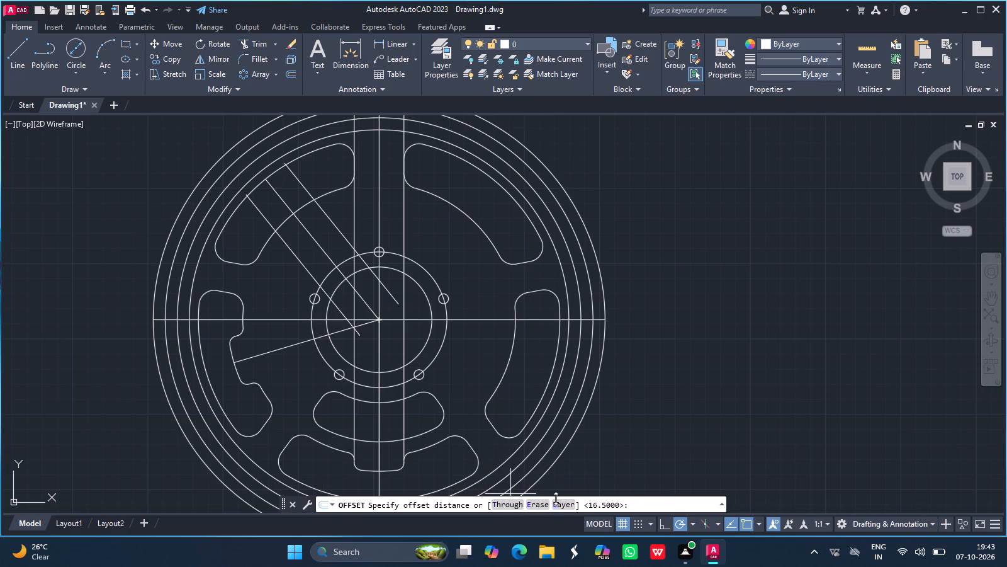
pyautogui.click(647, 505)
pyautogui.write('10')
pyautogui.press('Return')
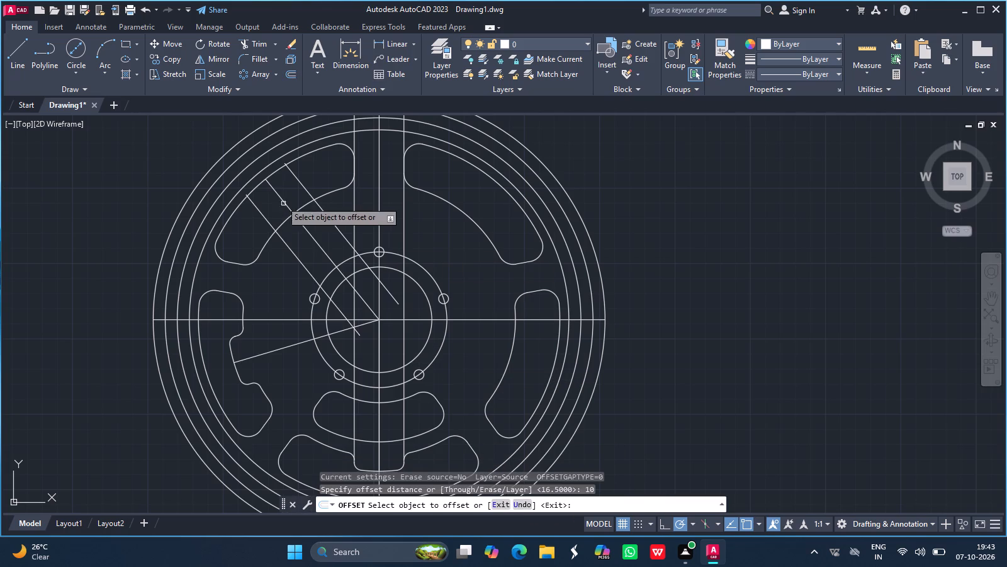
pyautogui.moveTo(284, 222); pyautogui.dragTo(271, 212)
pyautogui.click(271, 212)
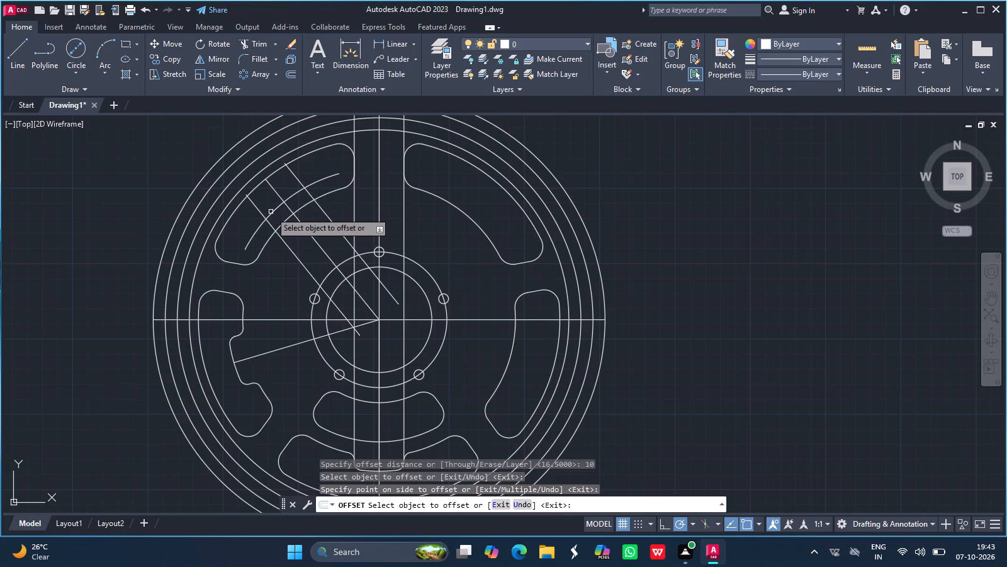
pyautogui.press('Return')
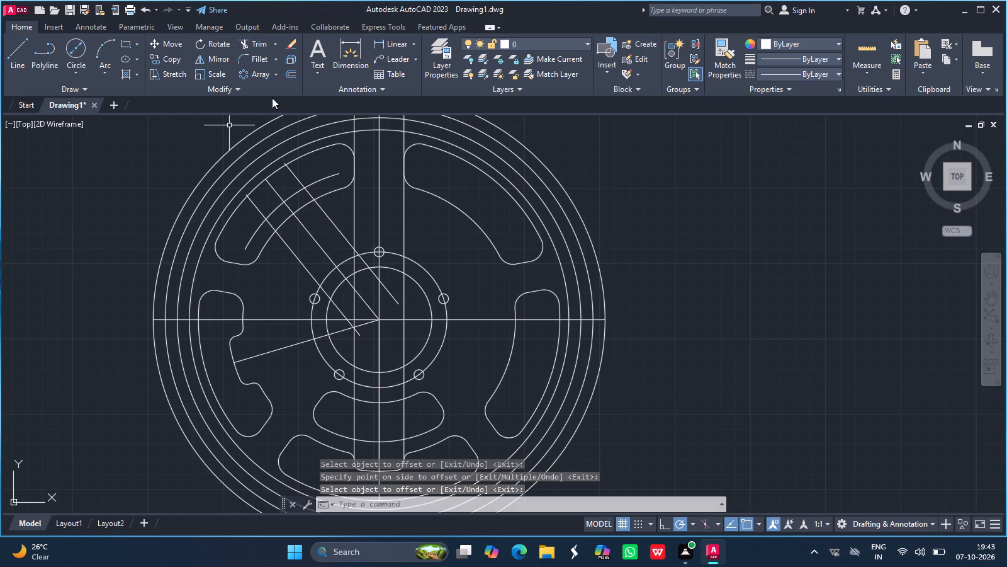
# Fillet the two outer corners between the offset arc and the two offset sloping lines in the upper-left window with radius 5.
pyautogui.click(256, 61)
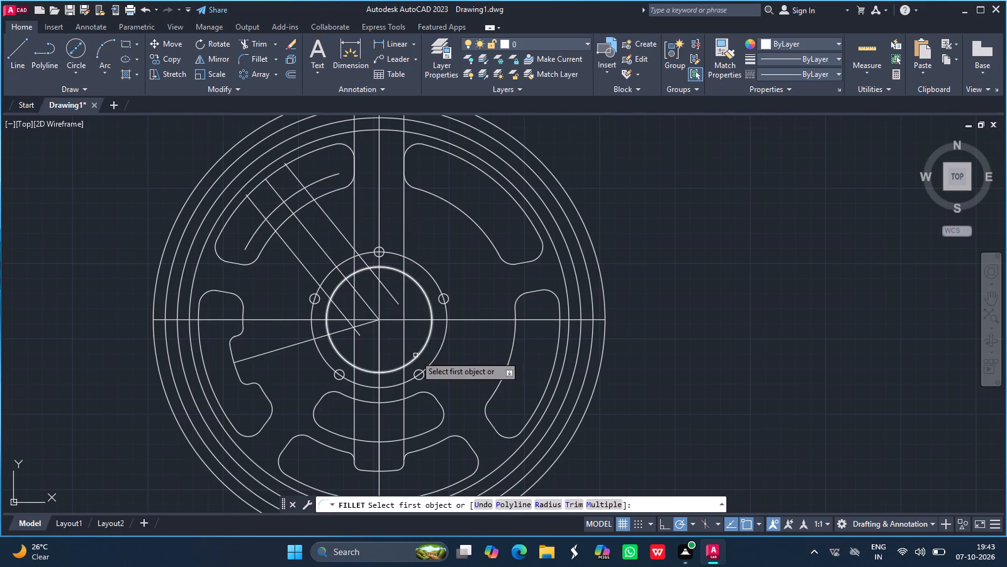
pyautogui.click(551, 501)
pyautogui.press('1')
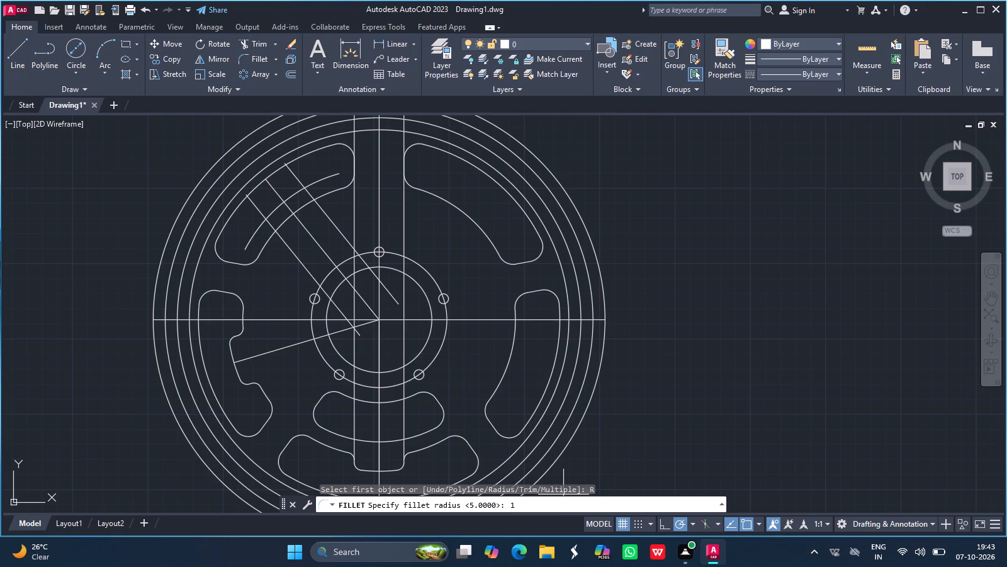
pyautogui.press('BackSpace')
pyautogui.press('5')
pyautogui.press('Return')
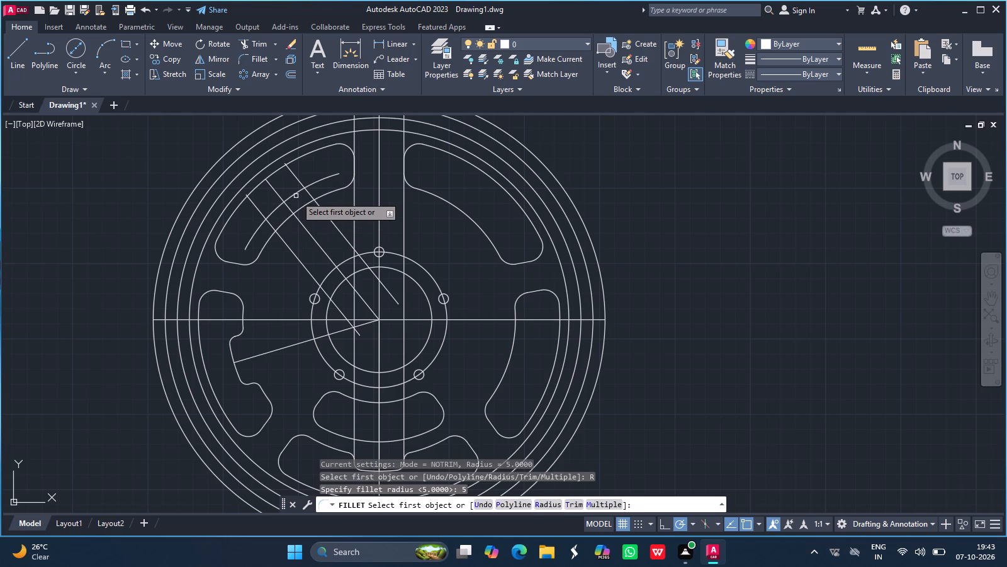
pyautogui.moveTo(295, 193); pyautogui.dragTo(309, 194)
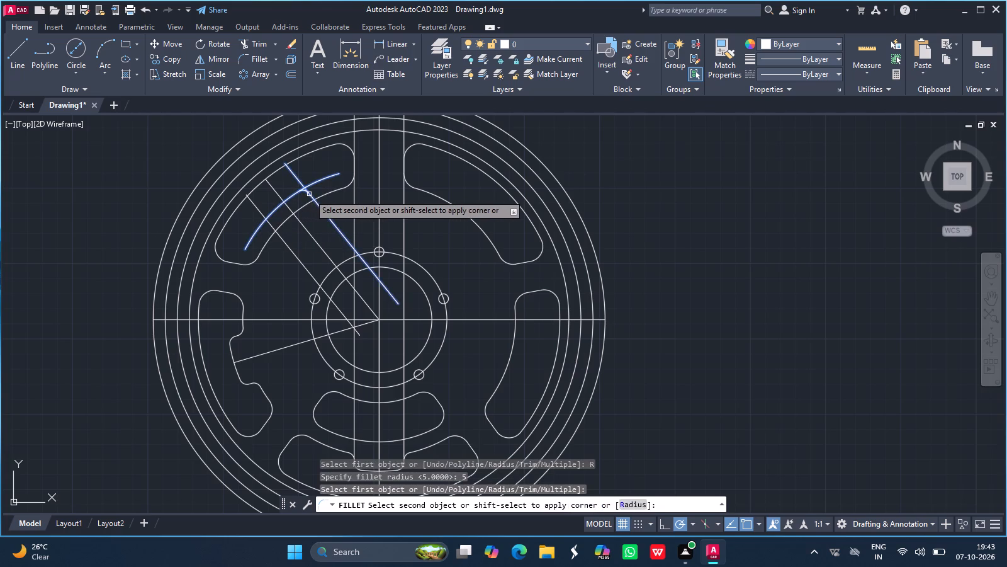
pyautogui.moveTo(309, 194); pyautogui.dragTo(245, 231)
pyautogui.press('Return')
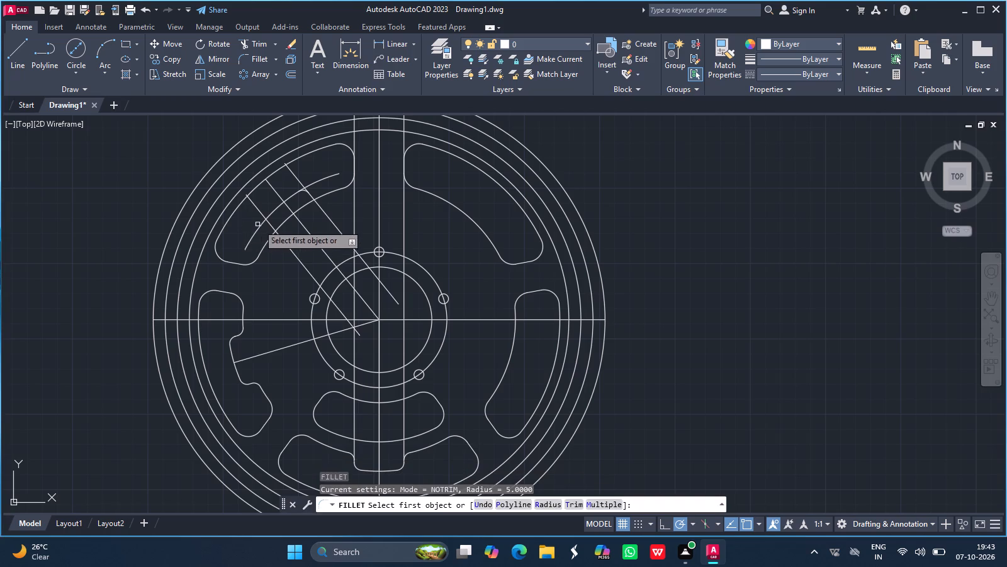
pyautogui.moveTo(273, 214); pyautogui.dragTo(272, 226)
pyautogui.click(272, 226)
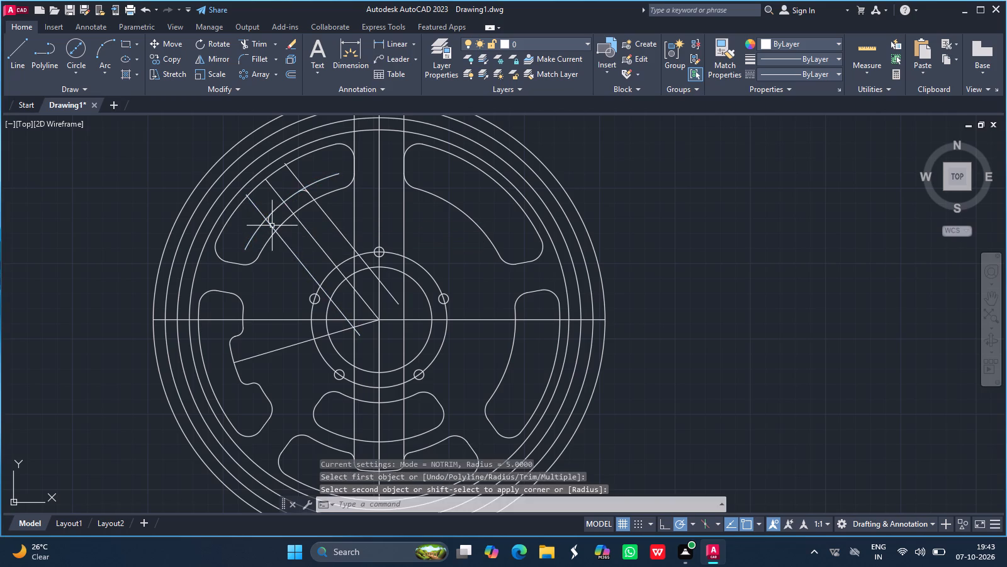
# Fillet the two corners where the offset sloping lines meet the upper-left window's inner arc with radius 5.
pyautogui.press('Return')
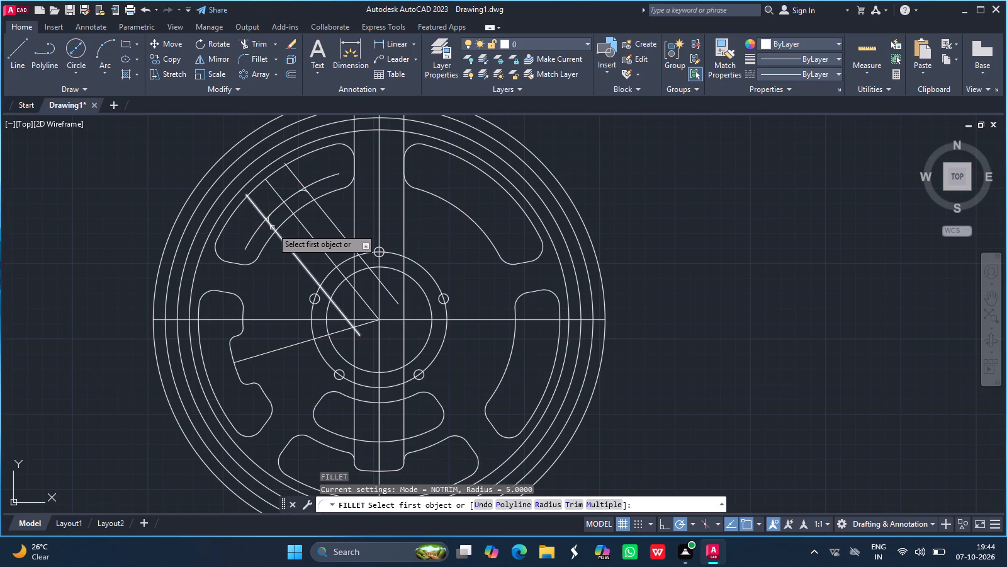
pyautogui.moveTo(272, 229); pyautogui.dragTo(269, 243)
pyautogui.click(269, 243)
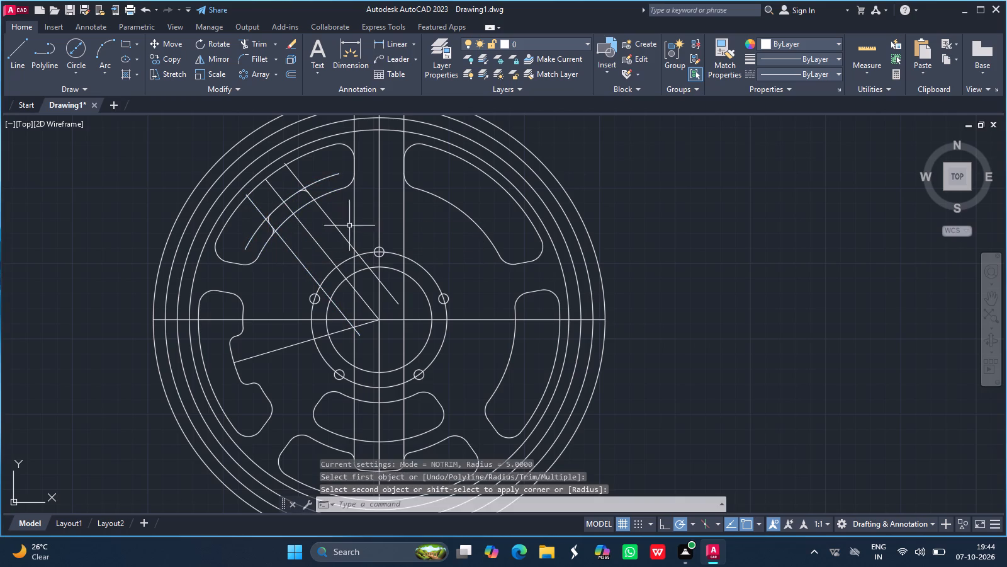
pyautogui.press('Return')
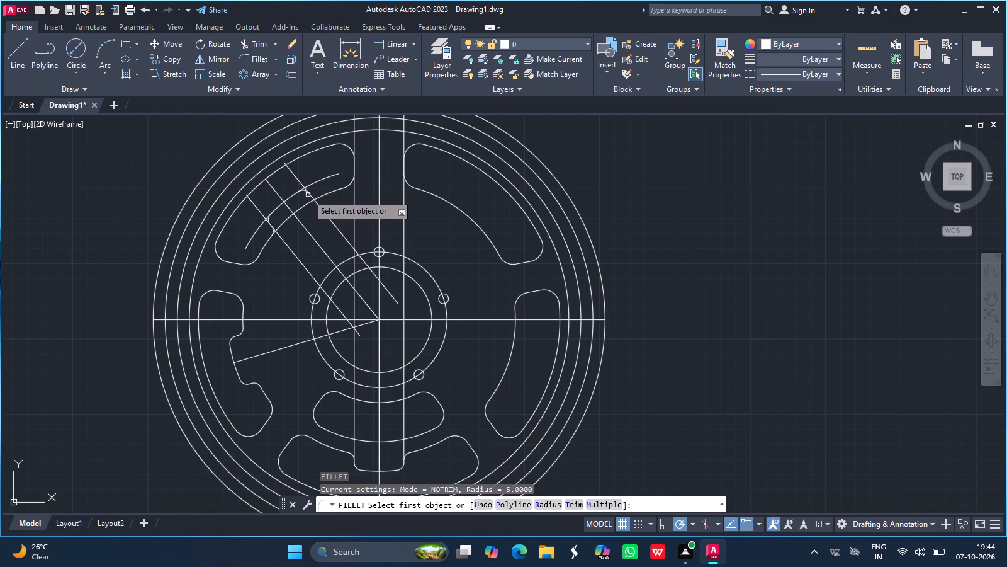
pyautogui.moveTo(312, 194); pyautogui.dragTo(322, 195)
pyautogui.click(322, 195)
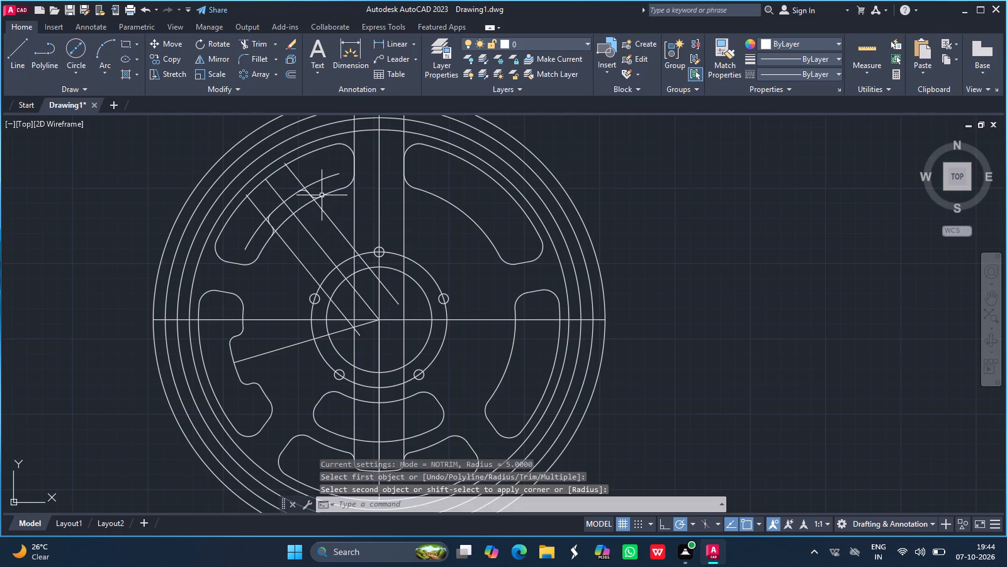
# Trim the leftover offset arc end, upper sloping line and inner arc pieces around the upper-left tab's two upper-side fillets.
pyautogui.keyDown('ctrl'); pyautogui.scroll(2, 322, 195); pyautogui.keyUp('ctrl')
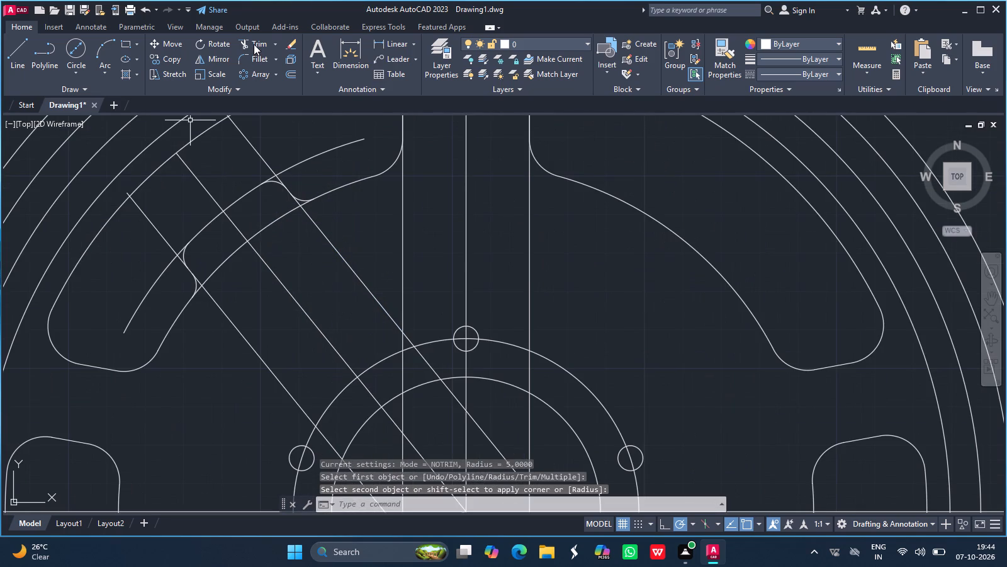
pyautogui.click(254, 43)
pyautogui.click(307, 159)
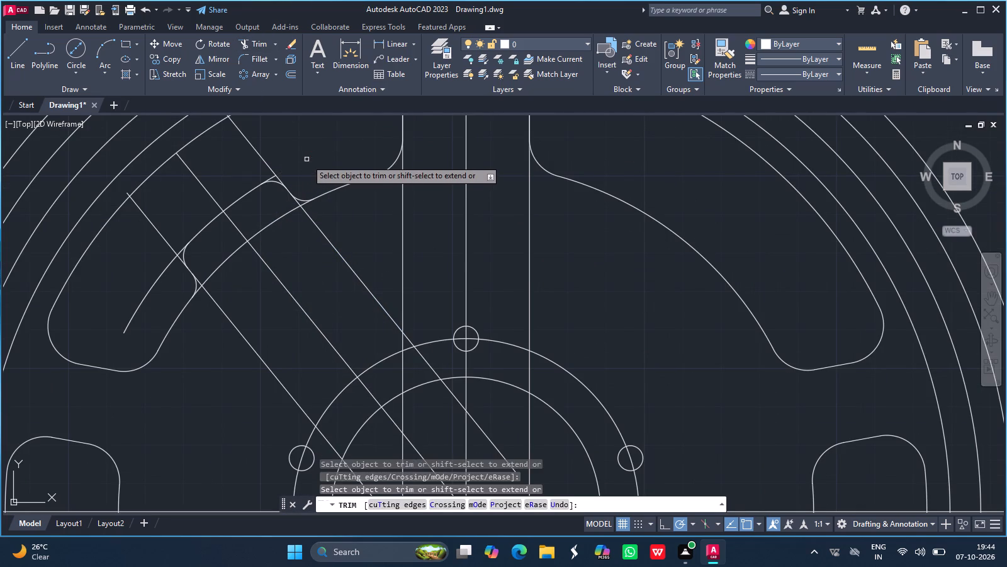
pyautogui.click(271, 179)
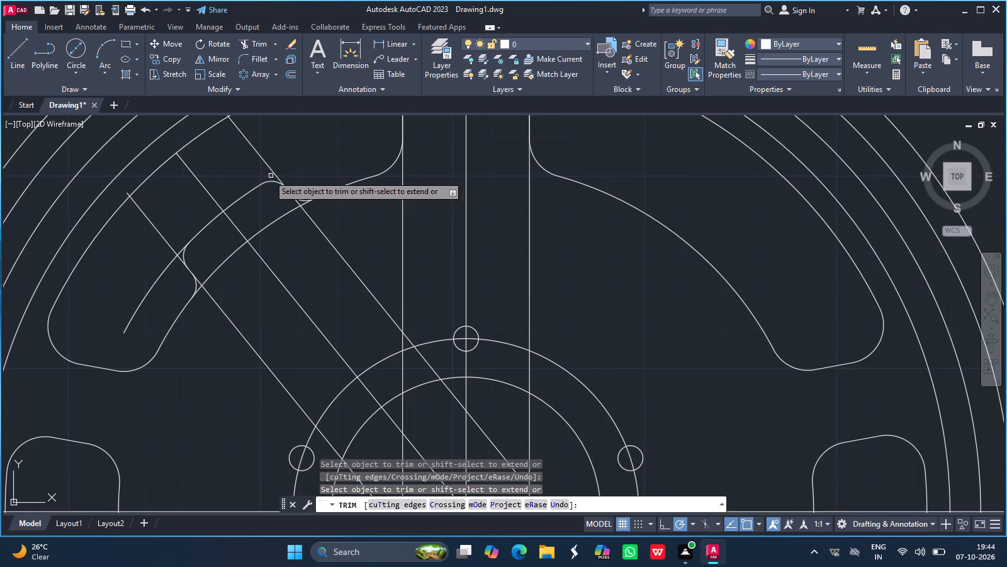
pyautogui.moveTo(267, 161); pyautogui.dragTo(301, 209)
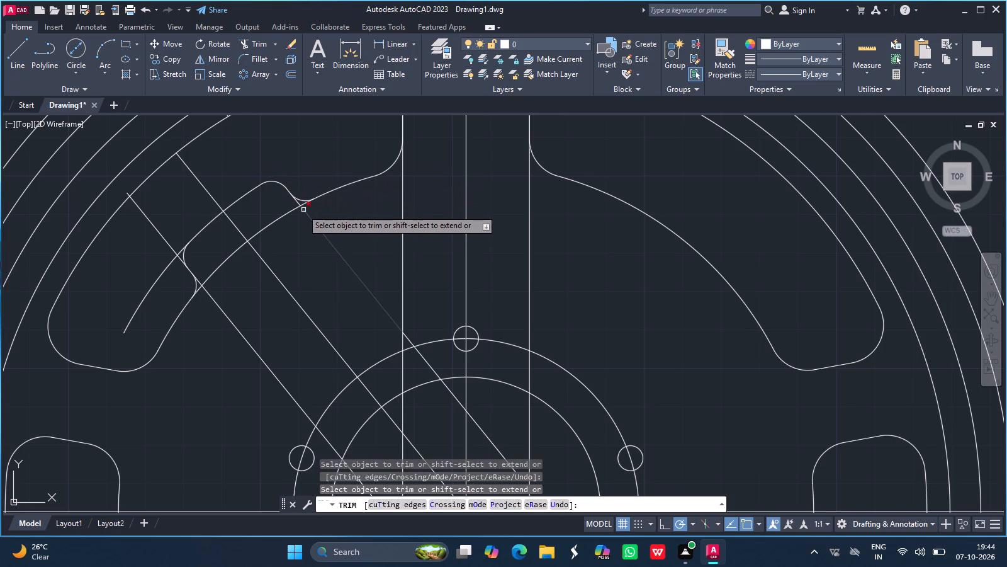
pyautogui.moveTo(301, 209); pyautogui.dragTo(297, 203)
pyautogui.click(297, 203)
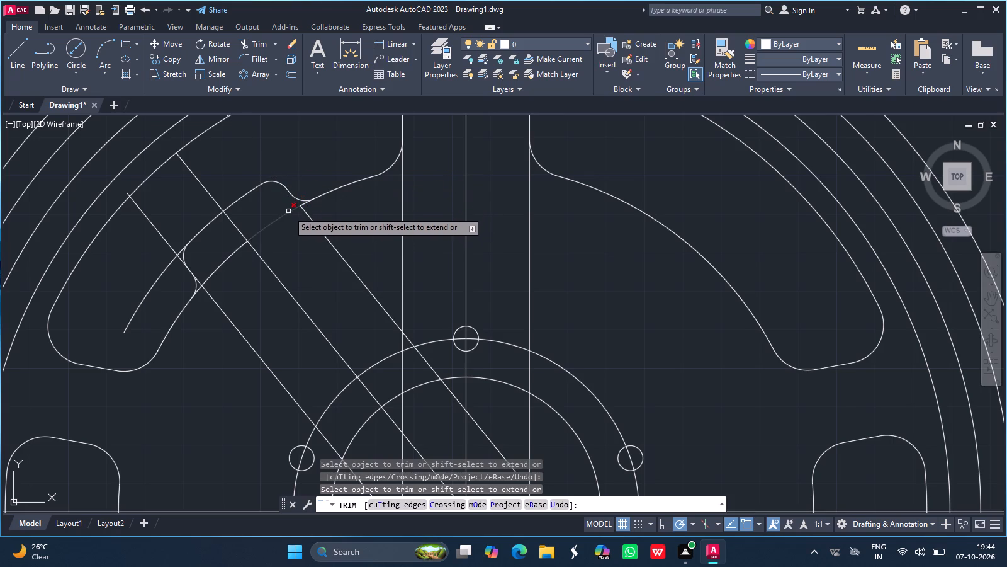
pyautogui.moveTo(288, 212); pyautogui.dragTo(307, 205)
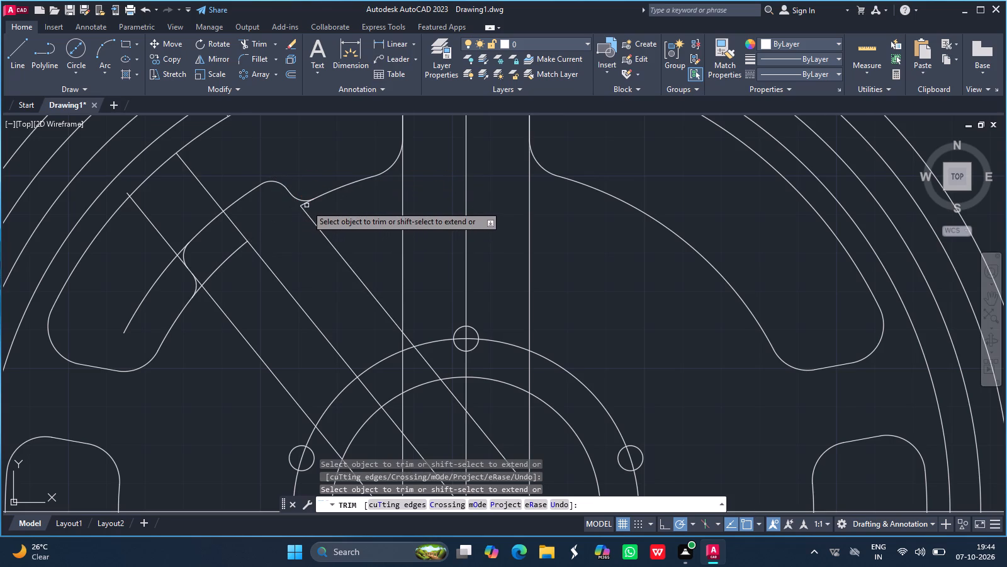
pyautogui.moveTo(307, 205); pyautogui.dragTo(303, 203)
pyautogui.click(303, 203)
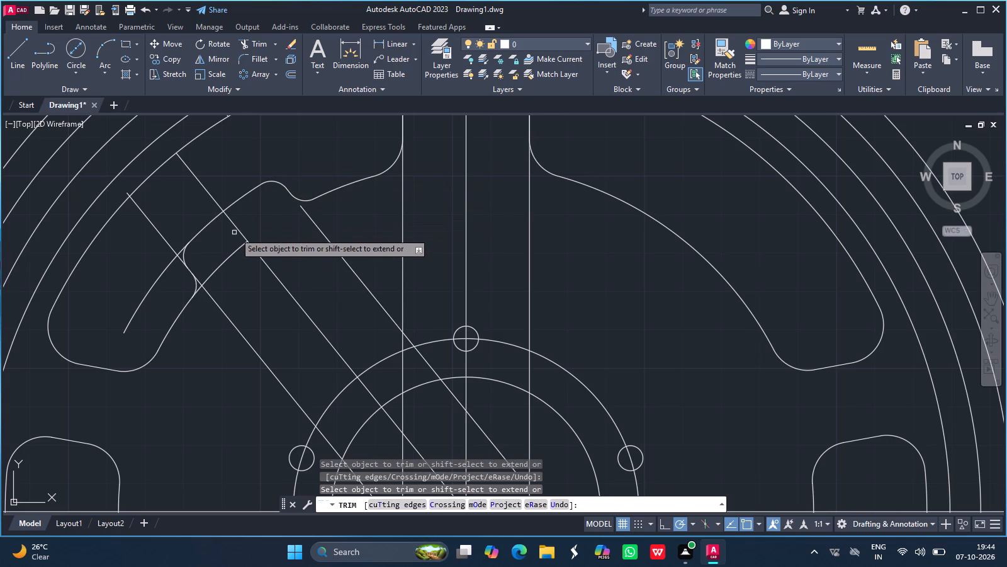
# Trim the middle and lower sloping lines inside the upper-left window, and remove the offset arc's lower end beyond the tab fillet.
pyautogui.click(239, 229)
pyautogui.click(207, 191)
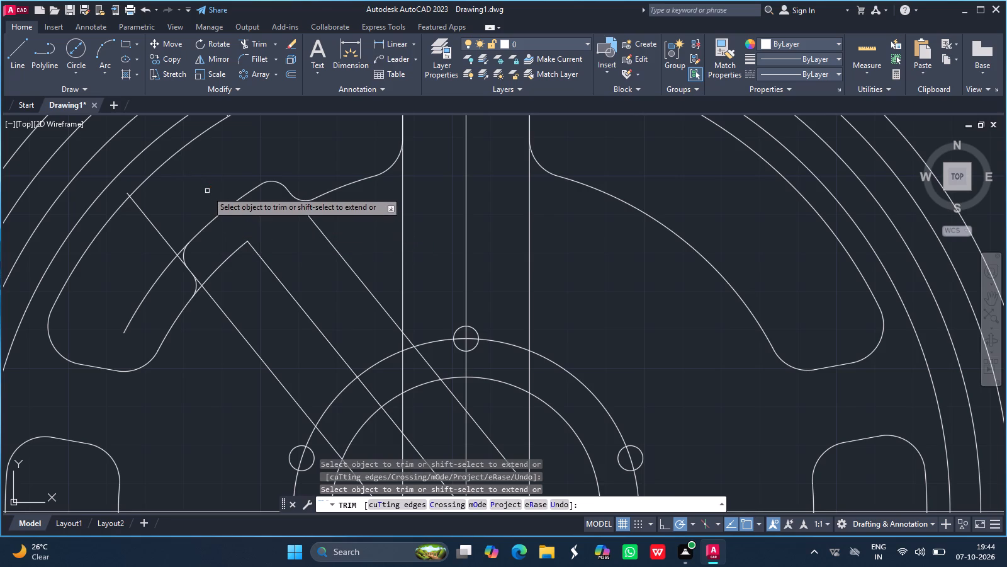
pyautogui.moveTo(127, 193); pyautogui.dragTo(137, 207)
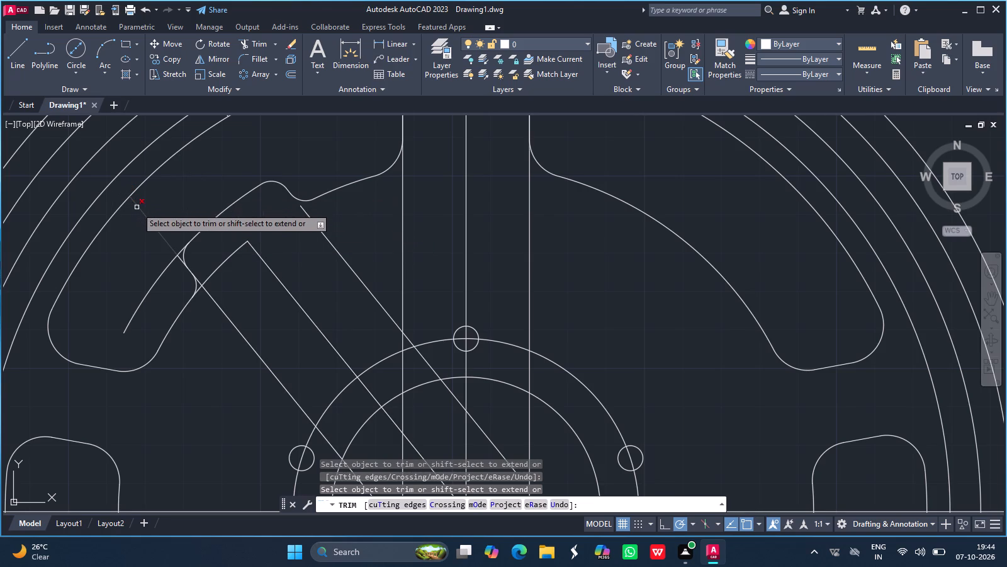
pyautogui.click(137, 207)
pyautogui.moveTo(170, 263); pyautogui.dragTo(179, 254)
pyautogui.click(179, 254)
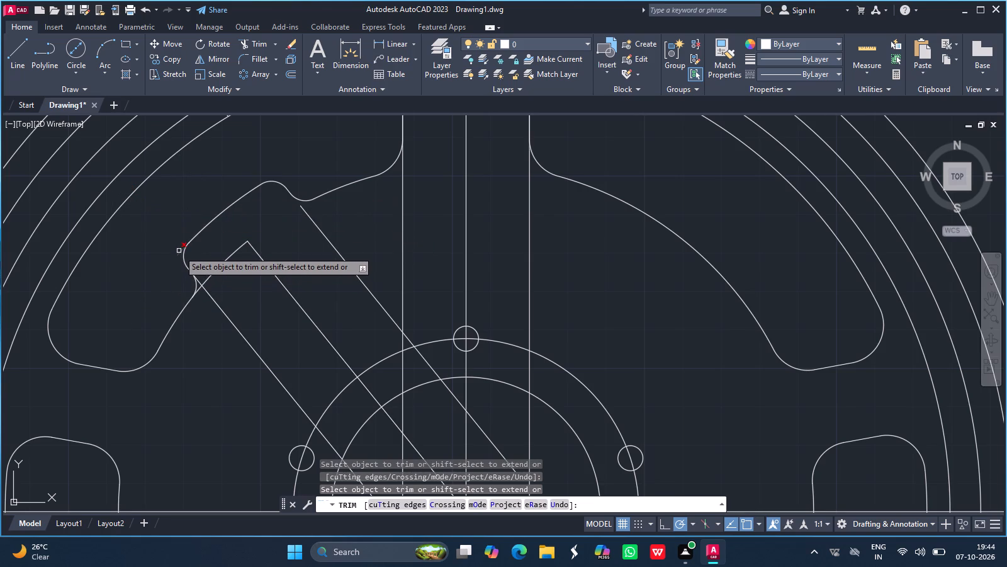
# Trim the lower sloping line from the tab to the hub circle and remove the remaining inner arc between the tab's fillets.
pyautogui.moveTo(179, 251); pyautogui.dragTo(202, 285)
pyautogui.click(202, 285)
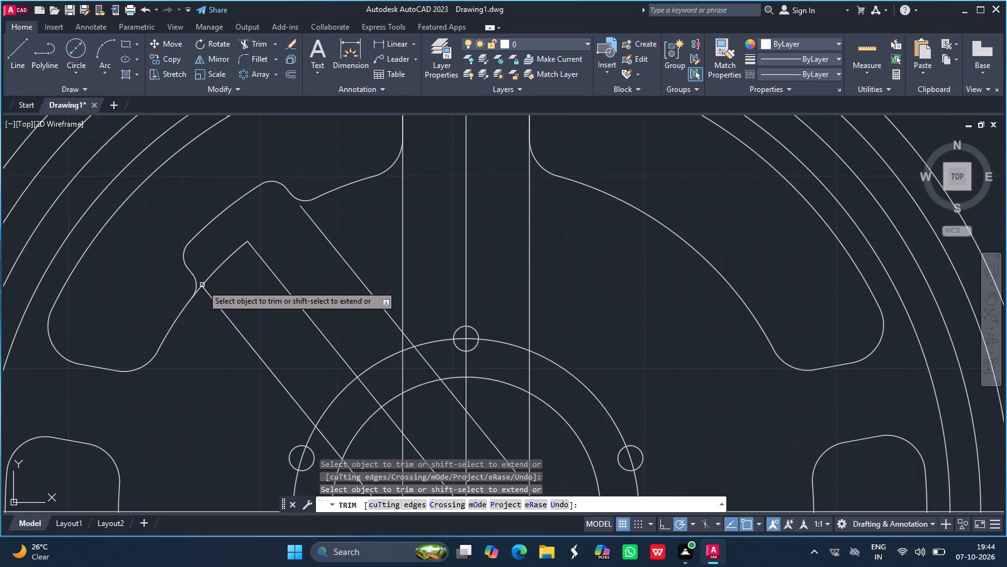
pyautogui.click(201, 287)
pyautogui.click(205, 281)
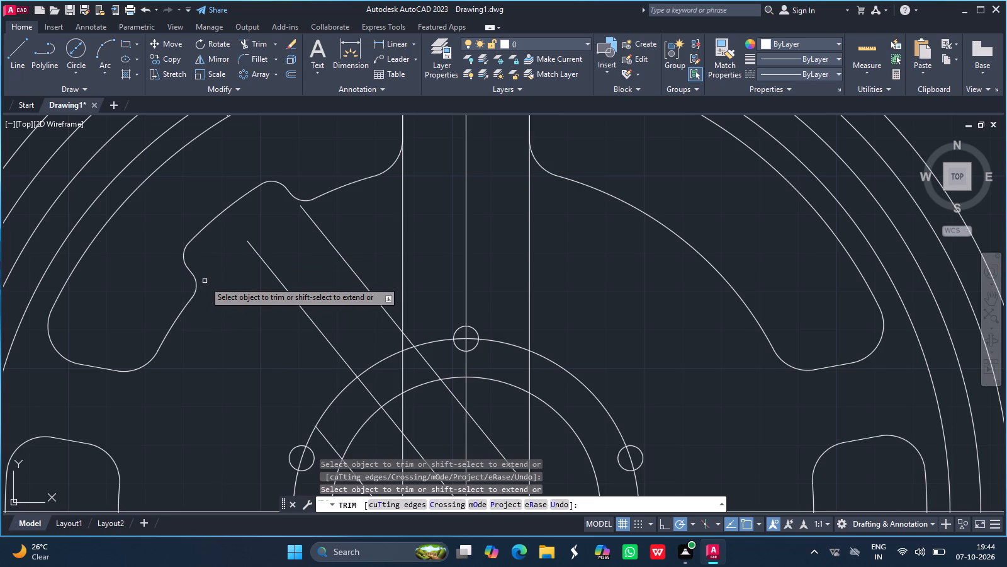
pyautogui.press('Return')
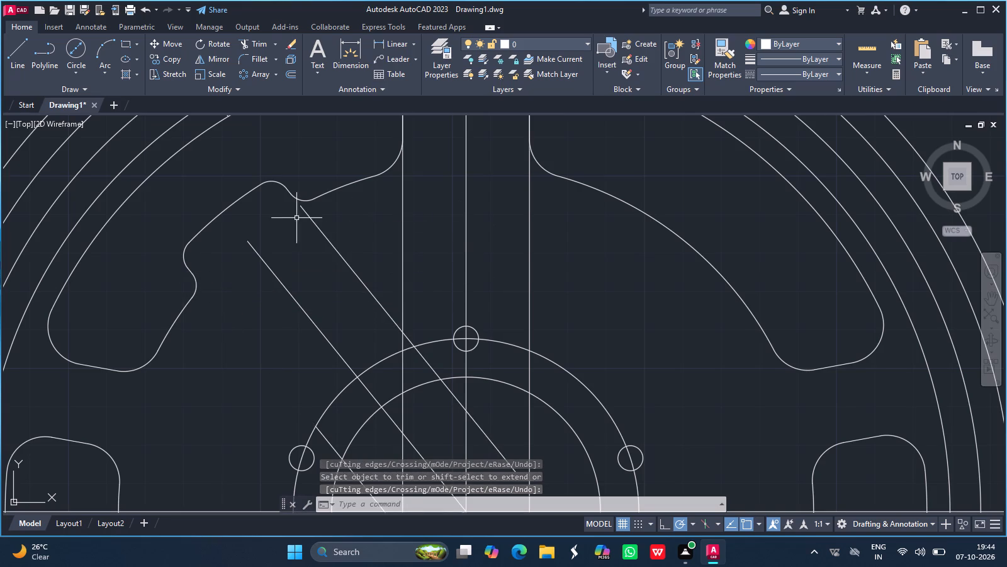
# Draw a line from the wheel centre to the middle of the upper-right window's outer arc.
pyautogui.keyDown('ctrl'); pyautogui.scroll(-2, 368, 217); pyautogui.keyUp('ctrl')
pyautogui.keyDown('ctrl'); pyautogui.scroll(1, 368, 217); pyautogui.keyUp('ctrl')
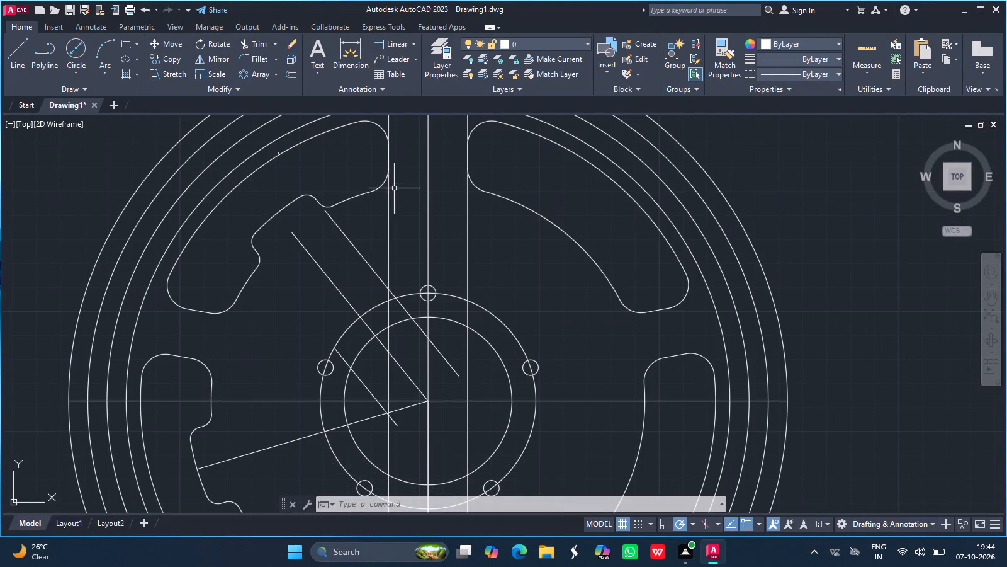
pyautogui.keyDown('ctrl'); pyautogui.scroll(-1, 152, 206); pyautogui.keyUp('ctrl')
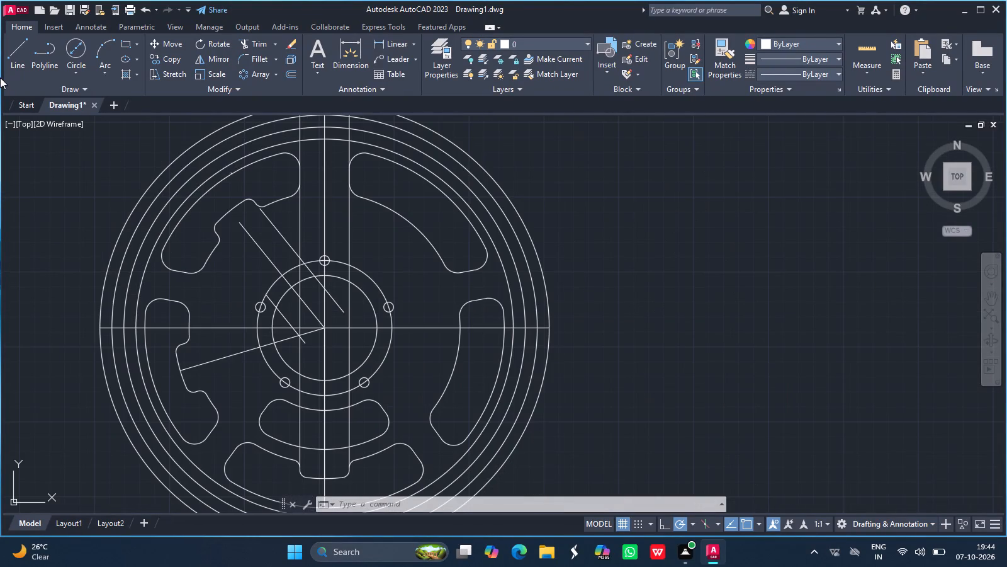
pyautogui.click(25, 55)
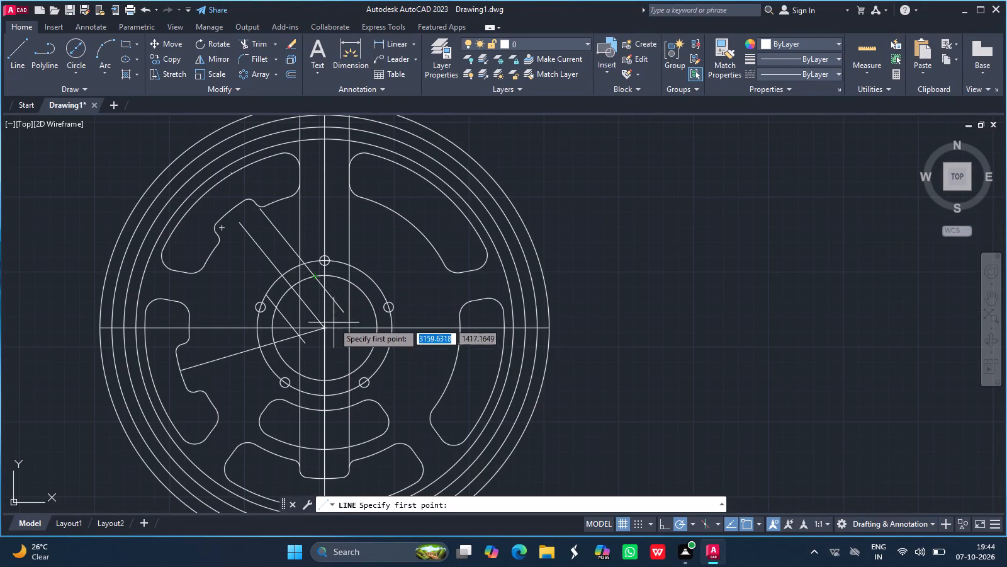
pyautogui.moveTo(325, 328); pyautogui.dragTo(464, 163)
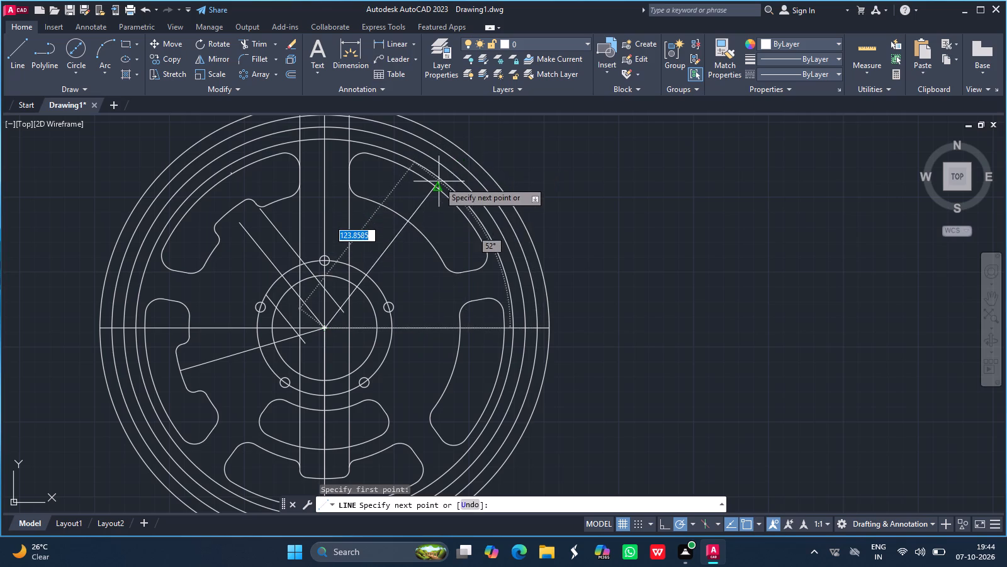
pyautogui.click(441, 190)
pyautogui.press('Return')
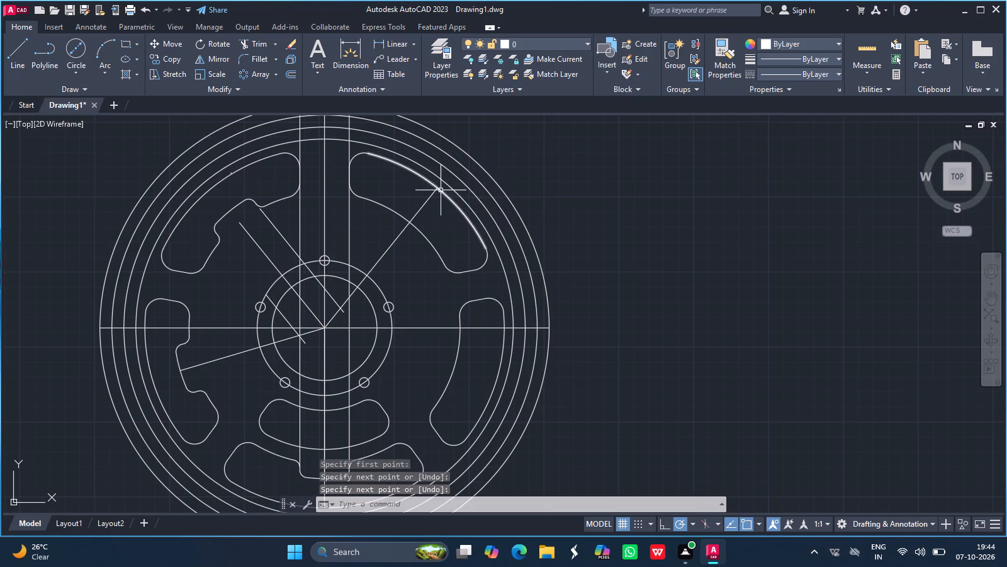
# Offset the new sloping line by 16.5 to both sides across the upper-right window.
pyautogui.click(290, 74)
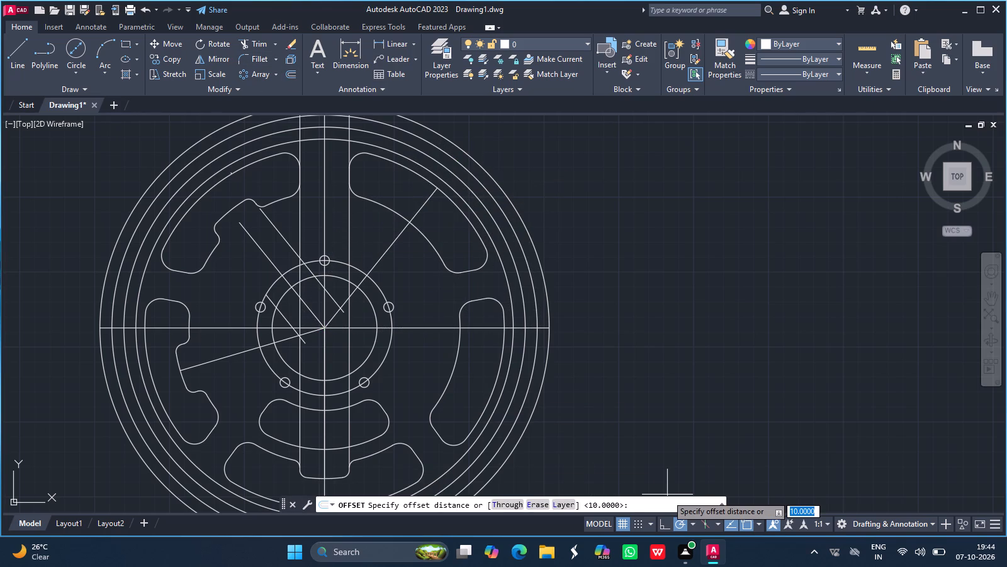
pyautogui.click(653, 508)
pyautogui.write('16.5')
pyautogui.press('Return')
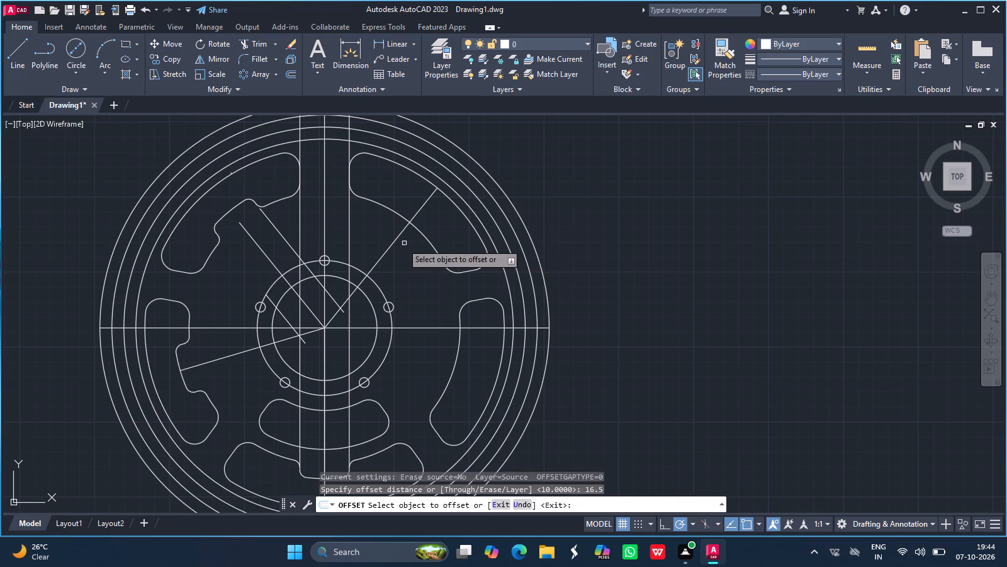
pyautogui.moveTo(394, 242); pyautogui.dragTo(405, 261)
pyautogui.click(405, 261)
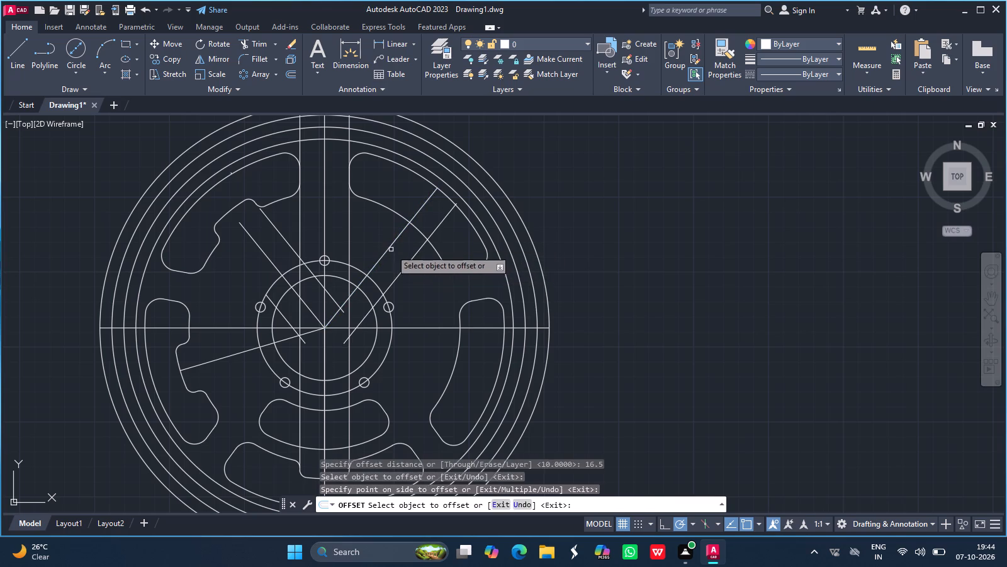
pyautogui.moveTo(390, 246); pyautogui.dragTo(366, 230)
pyautogui.click(366, 230)
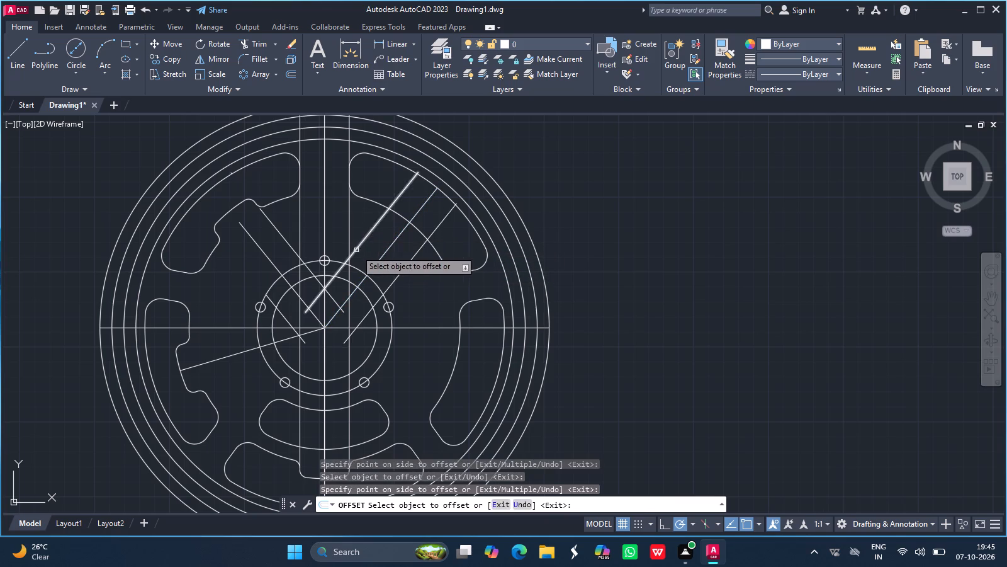
pyautogui.press('Return')
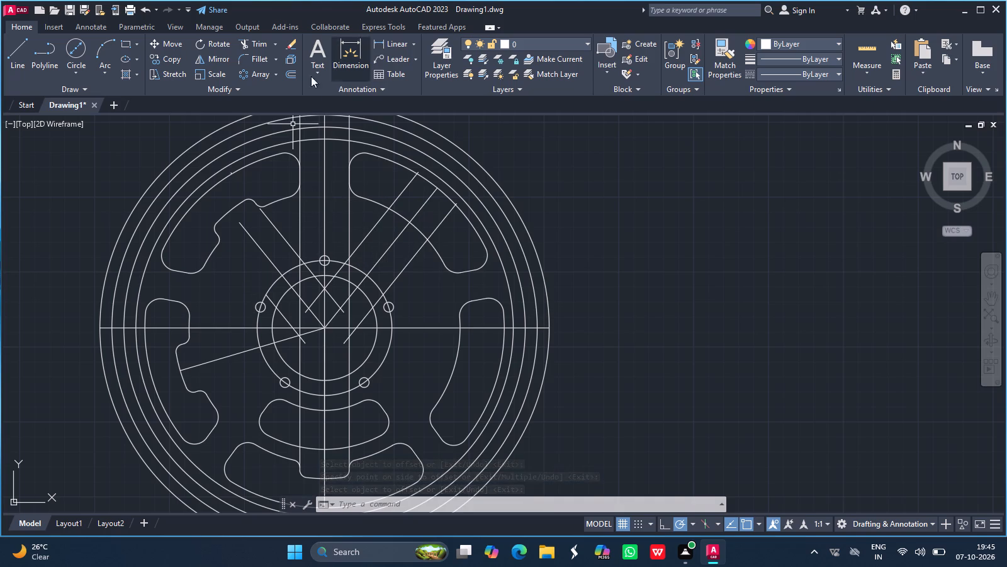
# Offset the upper-right window's inner arc outward into the window by 10.
pyautogui.click(289, 79)
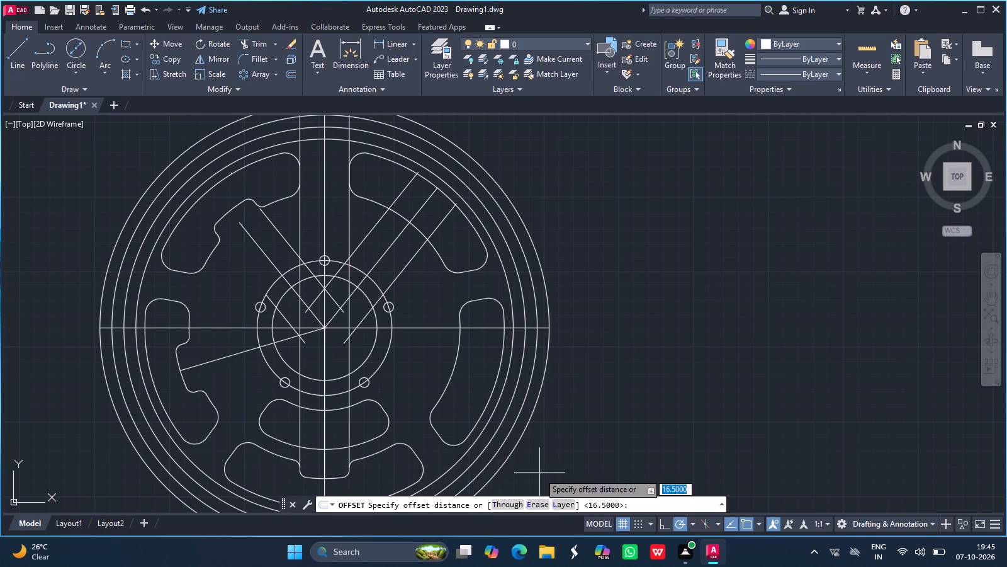
pyautogui.click(660, 499)
pyautogui.write('10')
pyautogui.press('Return')
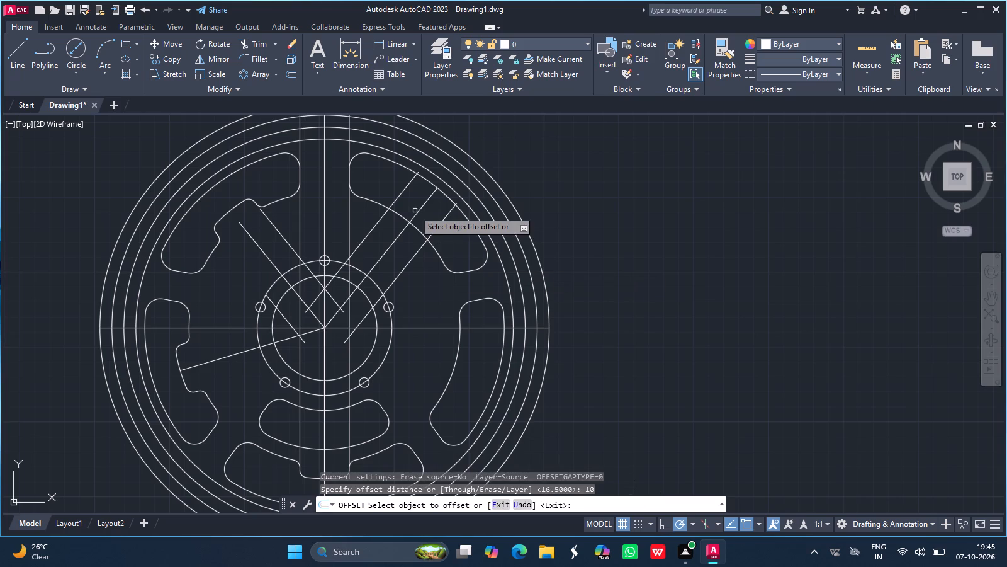
pyautogui.moveTo(417, 230); pyautogui.dragTo(428, 216)
pyautogui.click(428, 216)
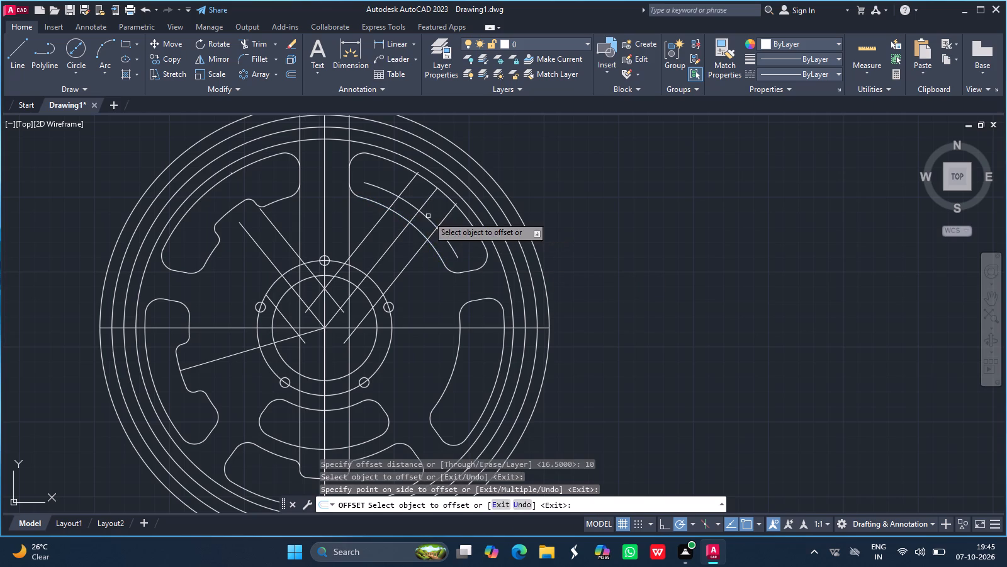
pyautogui.click(254, 43)
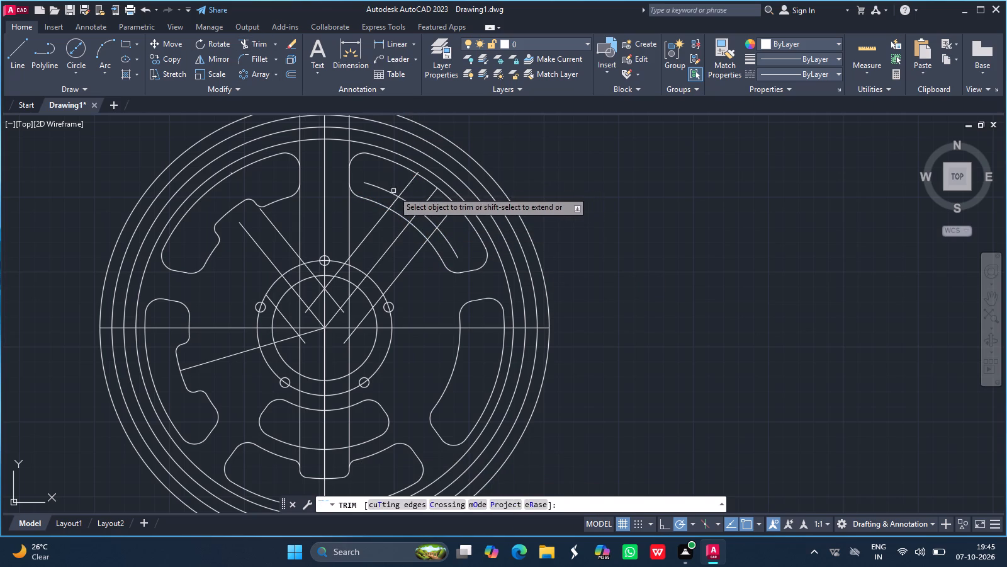
pyautogui.press('Return')
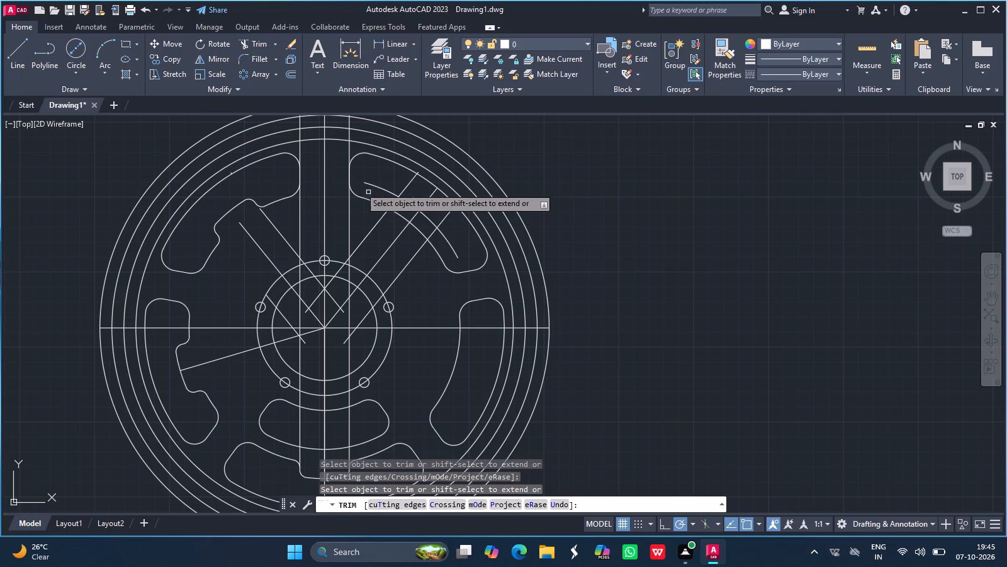
# Fillet the upper sloping line with the offset arc and with the upper-right window's inner arc, using radius 5.
pyautogui.click(256, 58)
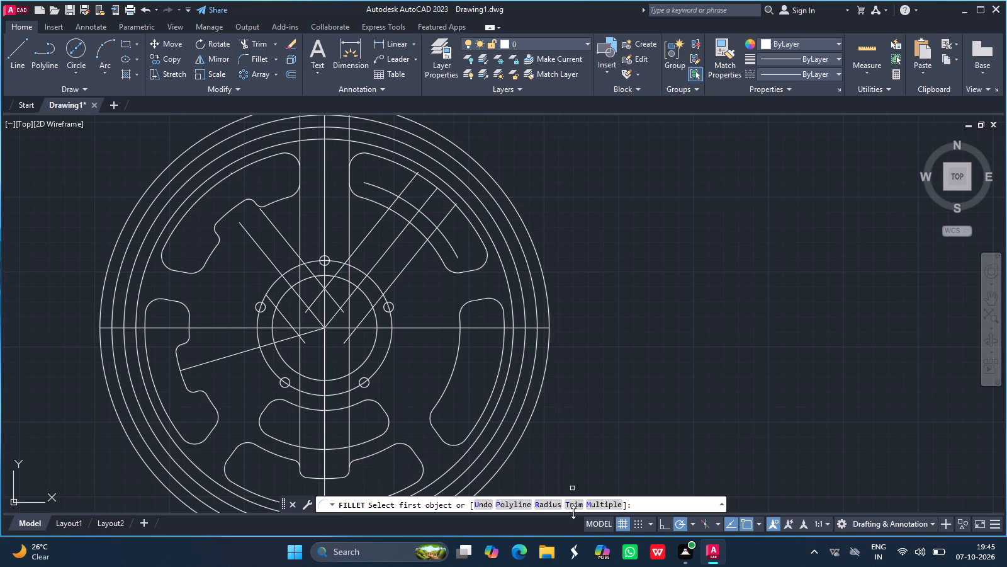
pyautogui.click(549, 506)
pyautogui.press('5')
pyautogui.press('Return')
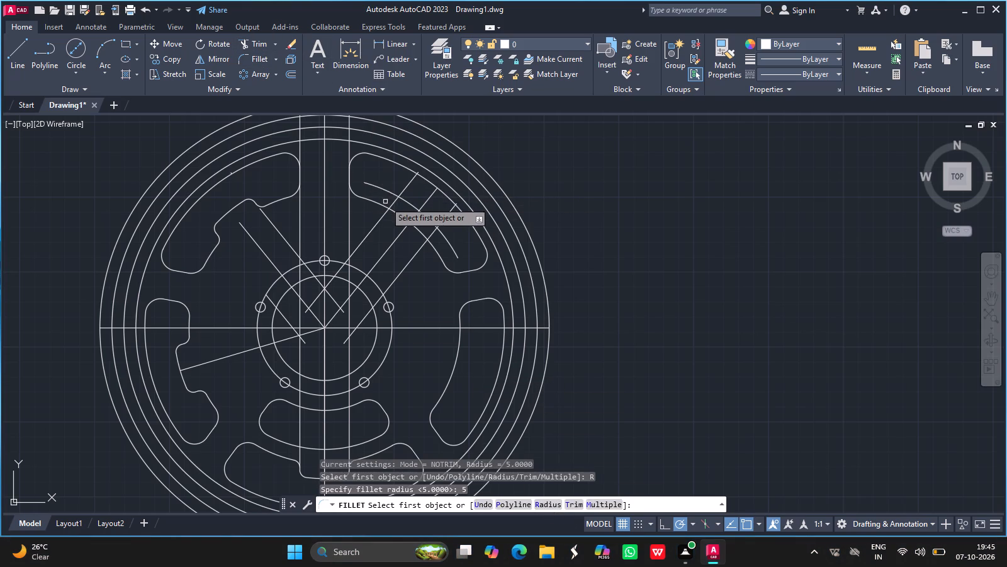
pyautogui.moveTo(393, 202); pyautogui.dragTo(412, 201)
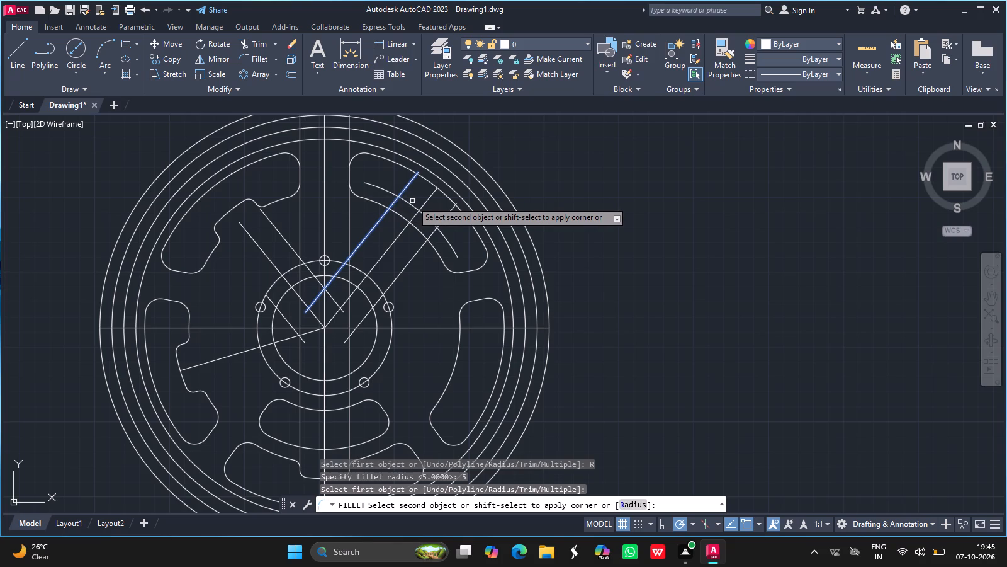
pyautogui.moveTo(412, 201); pyautogui.dragTo(410, 202)
pyautogui.click(410, 202)
pyautogui.press('Return')
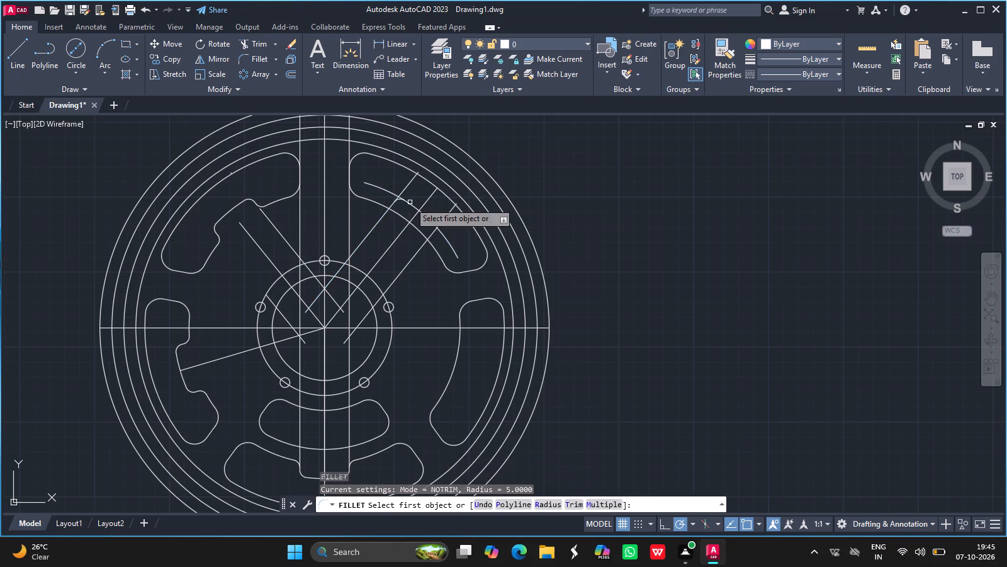
pyautogui.moveTo(381, 205); pyautogui.dragTo(392, 205)
pyautogui.click(392, 205)
# Fillet the lower sloping line with the offset arc and with the window's inner arc, using radius 5.
pyautogui.press('Return')
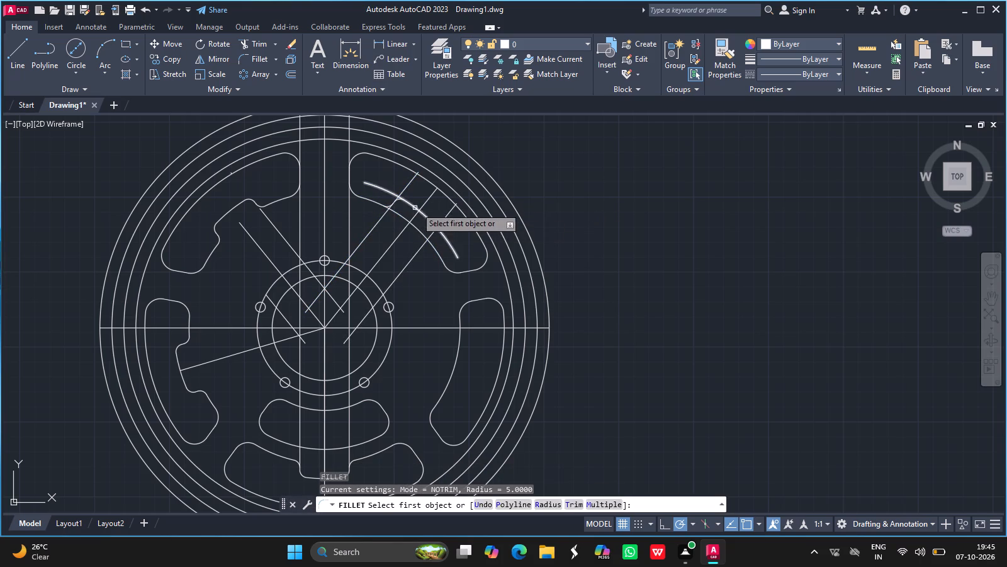
pyautogui.moveTo(433, 224); pyautogui.dragTo(432, 232)
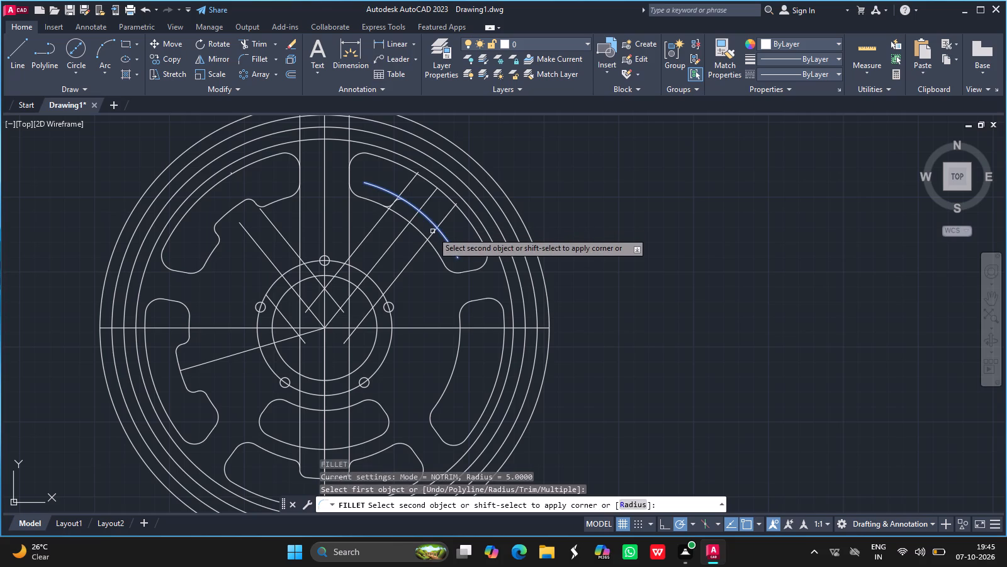
pyautogui.moveTo(432, 232); pyautogui.dragTo(432, 236)
pyautogui.click(432, 236)
pyautogui.press('Return')
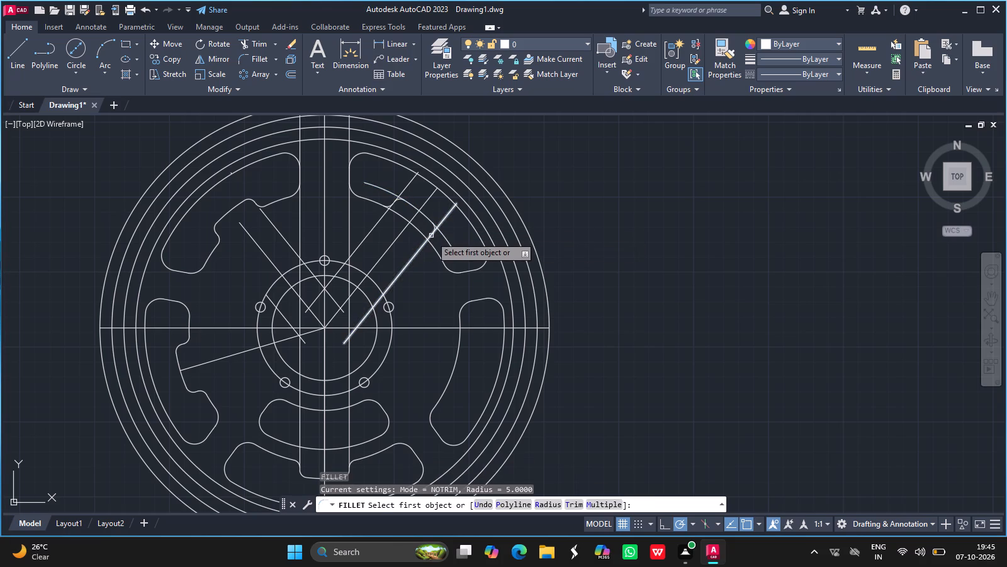
pyautogui.moveTo(429, 236); pyautogui.dragTo(433, 249)
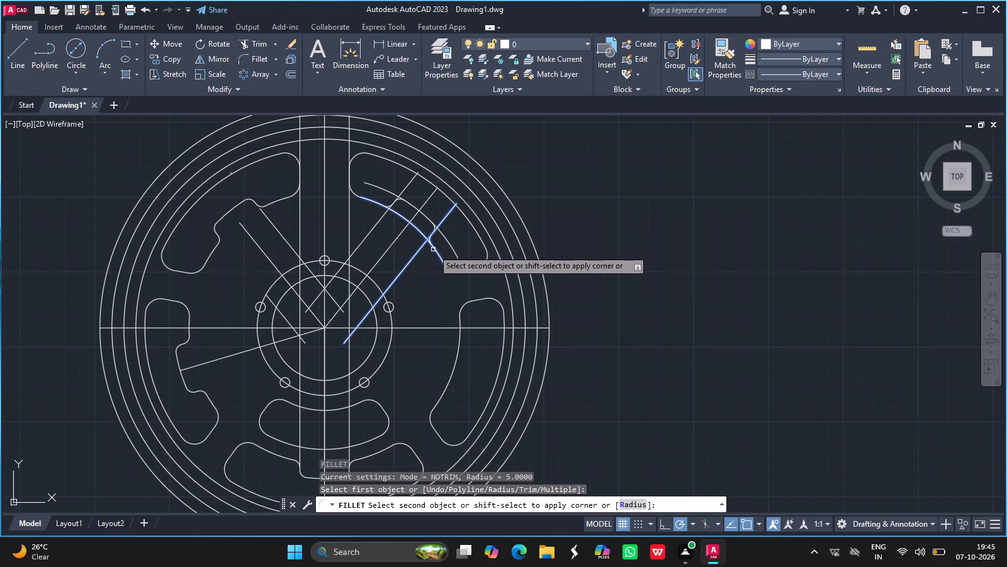
pyautogui.click(433, 249)
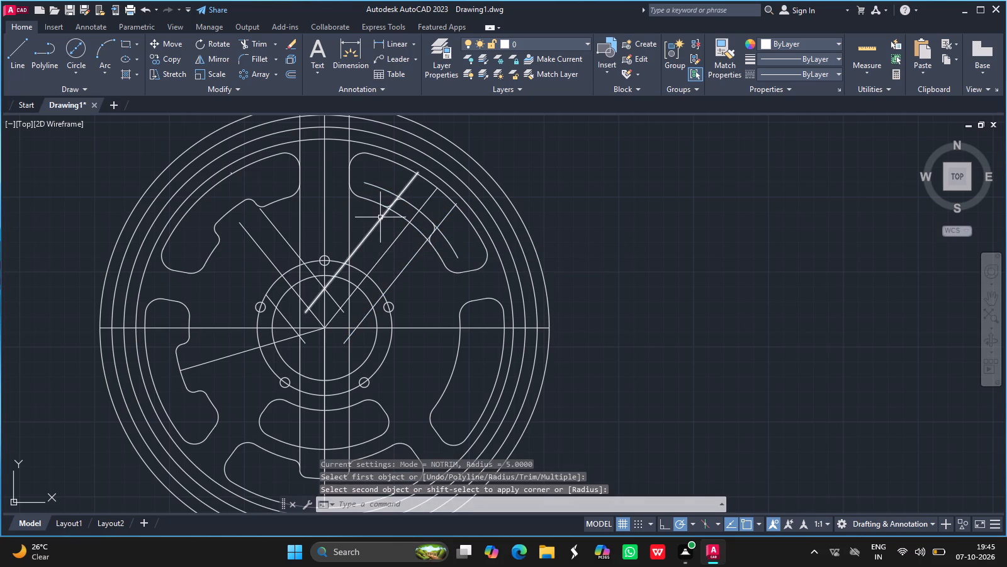
# Trim the three sloping lines in the spoke area between the upper-right window's inner arc and the hub.
pyautogui.click(256, 40)
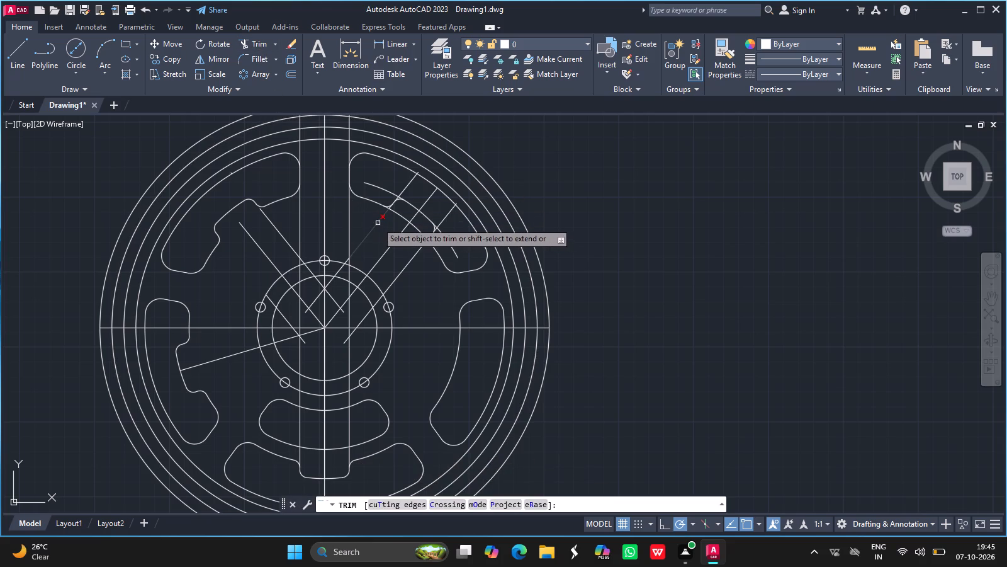
pyautogui.click(376, 222)
pyautogui.moveTo(398, 238); pyautogui.dragTo(409, 224)
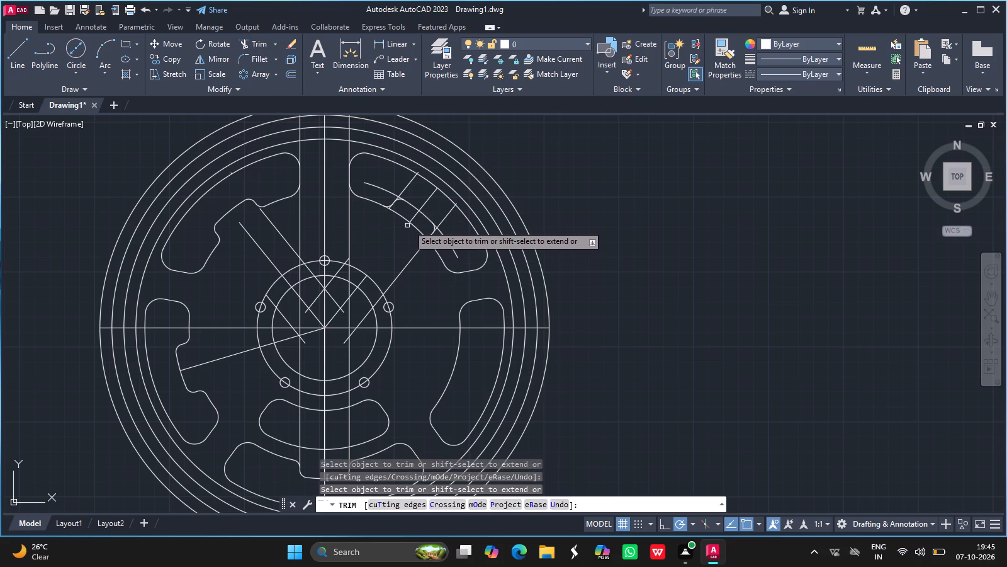
pyautogui.moveTo(409, 224); pyautogui.dragTo(415, 220)
pyautogui.click(409, 265)
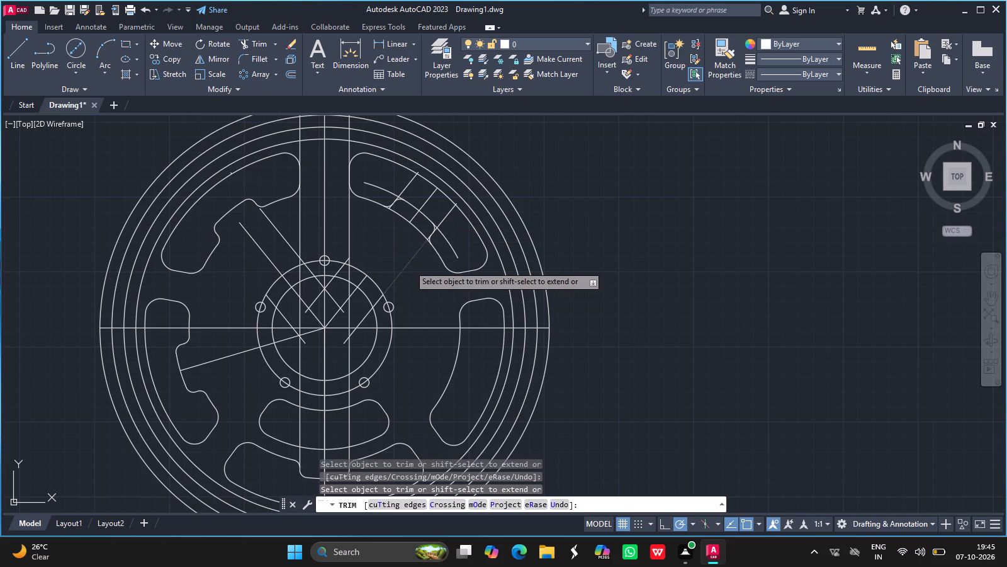
pyautogui.press('Return')
# Trim the leftover pieces of the upper and lower sloping lines beside the tab fillets and beyond the offset arc in the upper-right window.
pyautogui.keyDown('ctrl'); pyautogui.scroll(2, 409, 258); pyautogui.keyUp('ctrl')
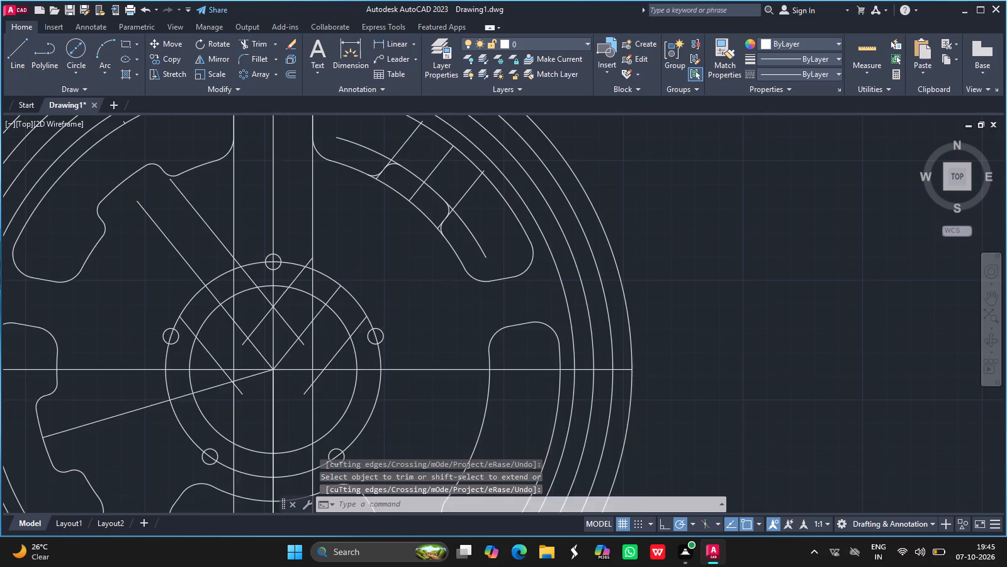
pyautogui.keyDown('ctrl'); pyautogui.scroll(-1, 409, 258); pyautogui.keyUp('ctrl')
pyautogui.hscroll(-1, 409, 258)
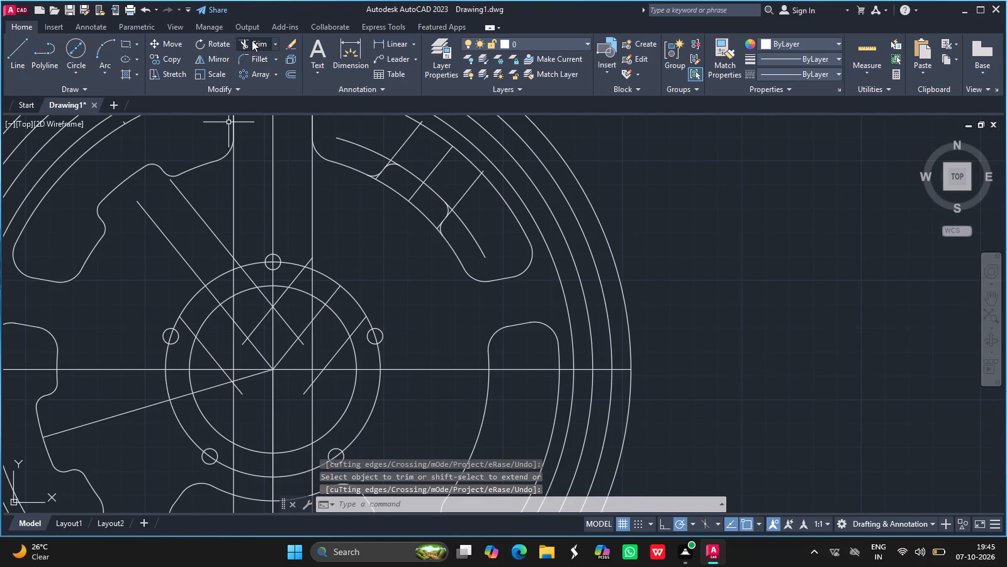
pyautogui.click(252, 40)
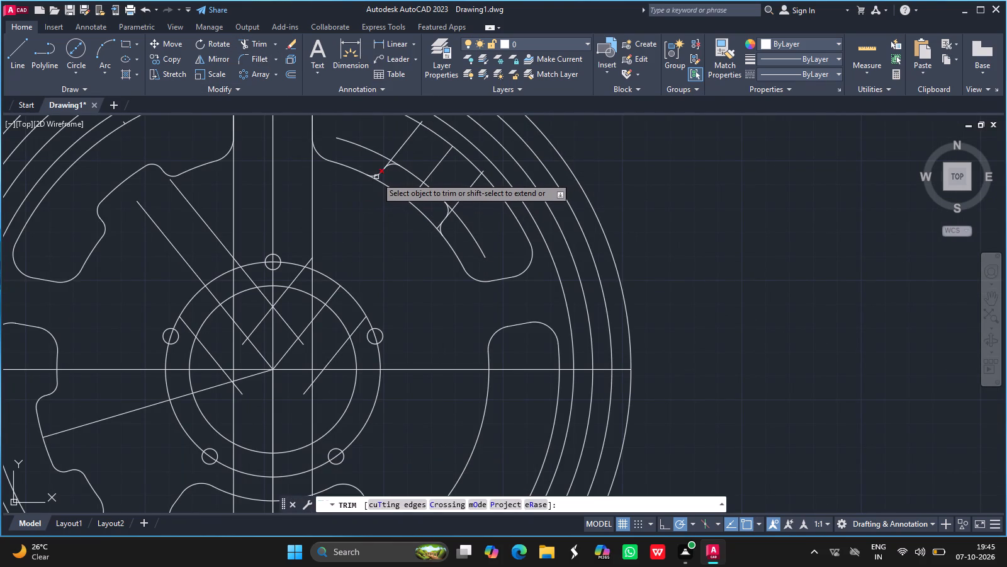
pyautogui.click(376, 177)
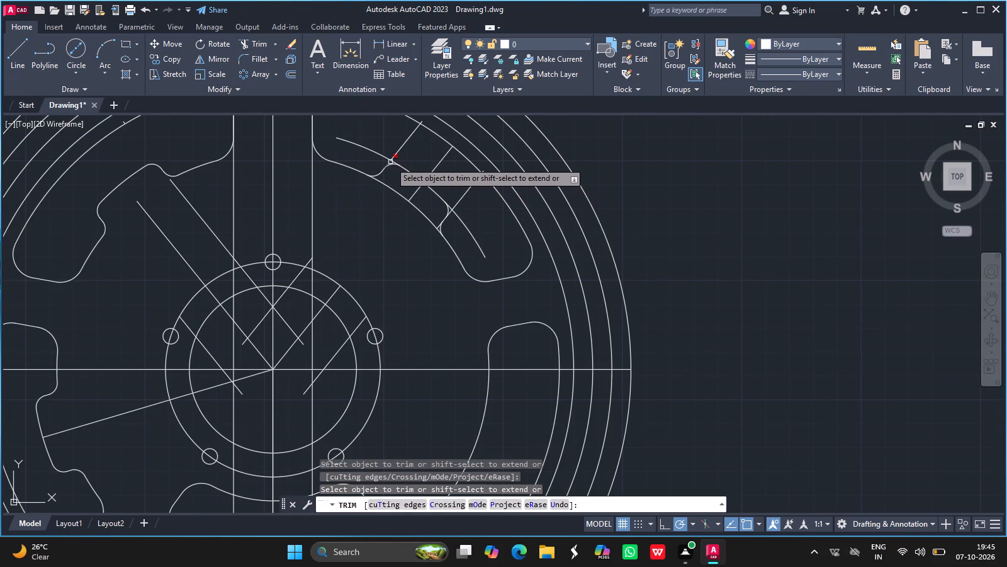
pyautogui.moveTo(390, 161); pyautogui.dragTo(398, 150)
pyautogui.click(398, 150)
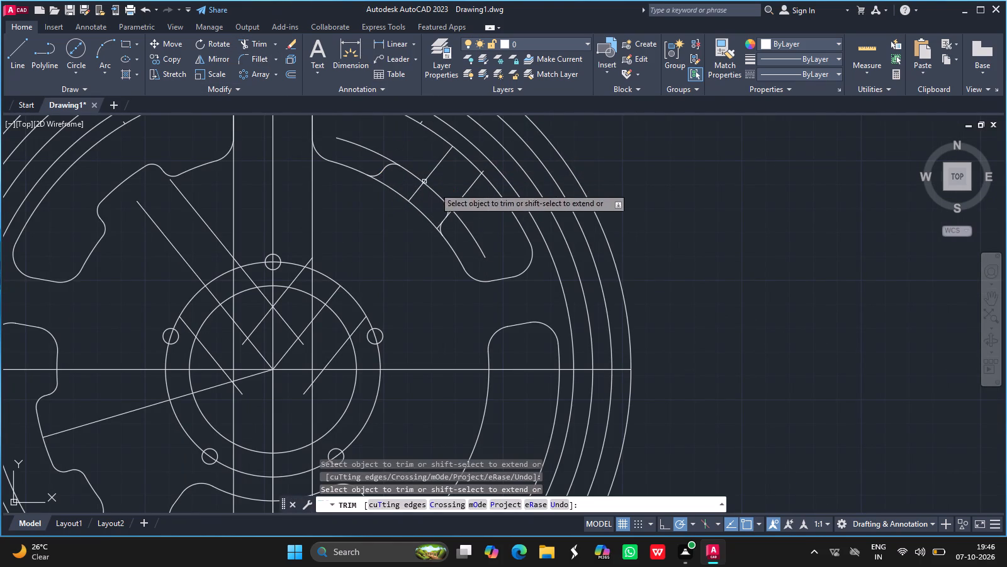
pyautogui.moveTo(452, 214); pyautogui.dragTo(447, 221)
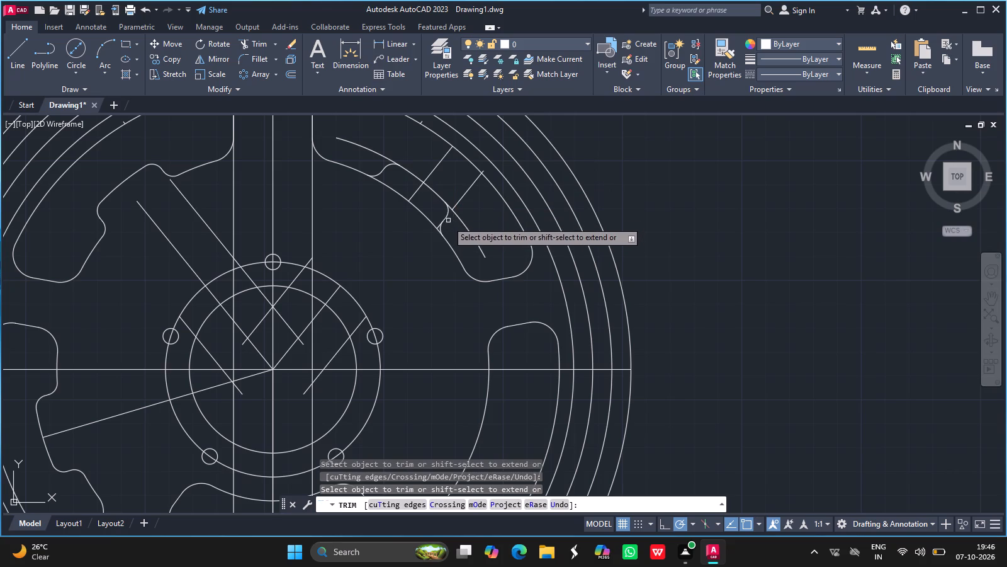
pyautogui.moveTo(447, 221); pyautogui.dragTo(437, 227)
pyautogui.click(437, 227)
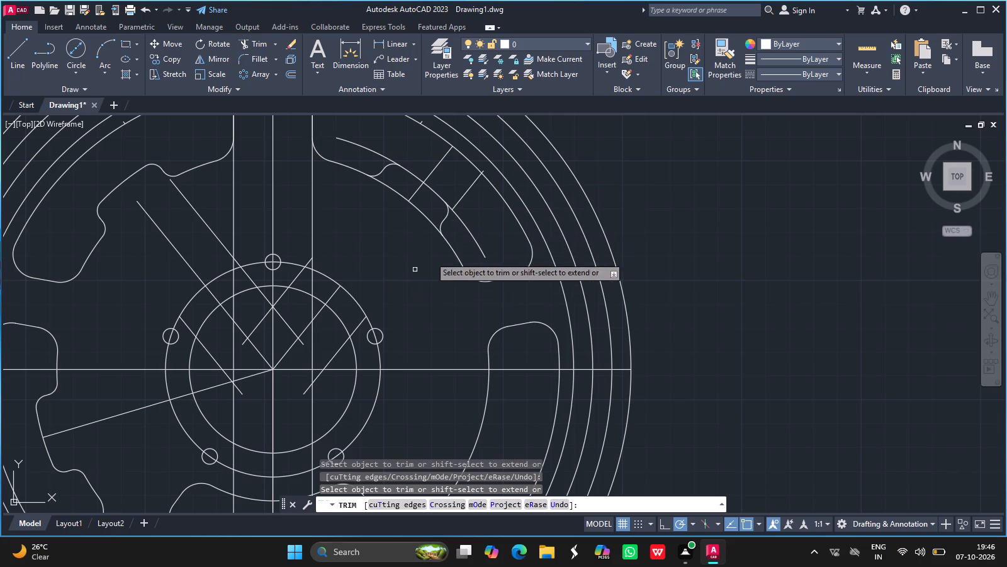
pyautogui.click(466, 193)
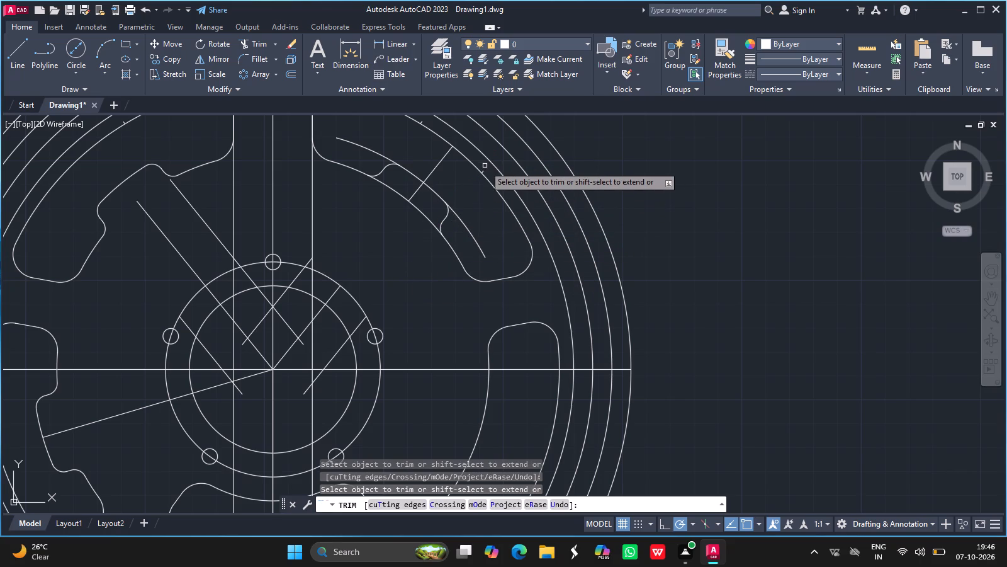
# Trim the remaining line stubs, offset-arc ends, middle line and inner-arc piece across the tab in the upper-right window.
pyautogui.click(485, 171)
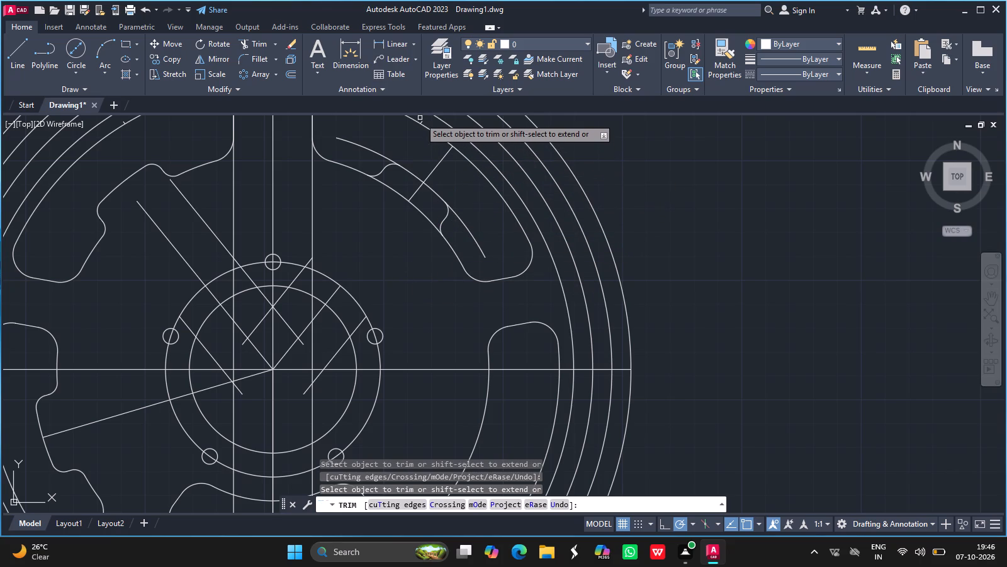
pyautogui.click(422, 122)
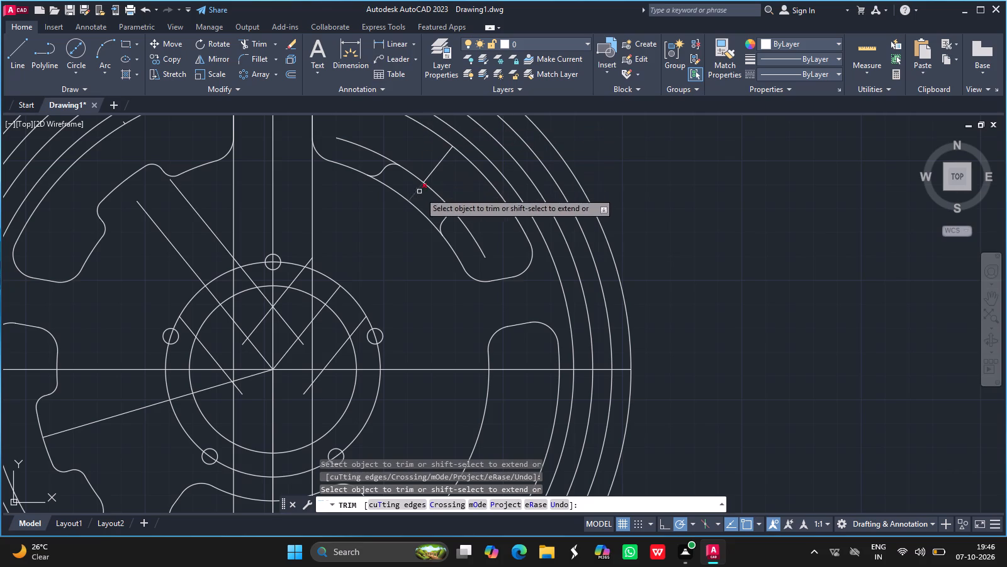
pyautogui.click(463, 220)
pyautogui.click(369, 149)
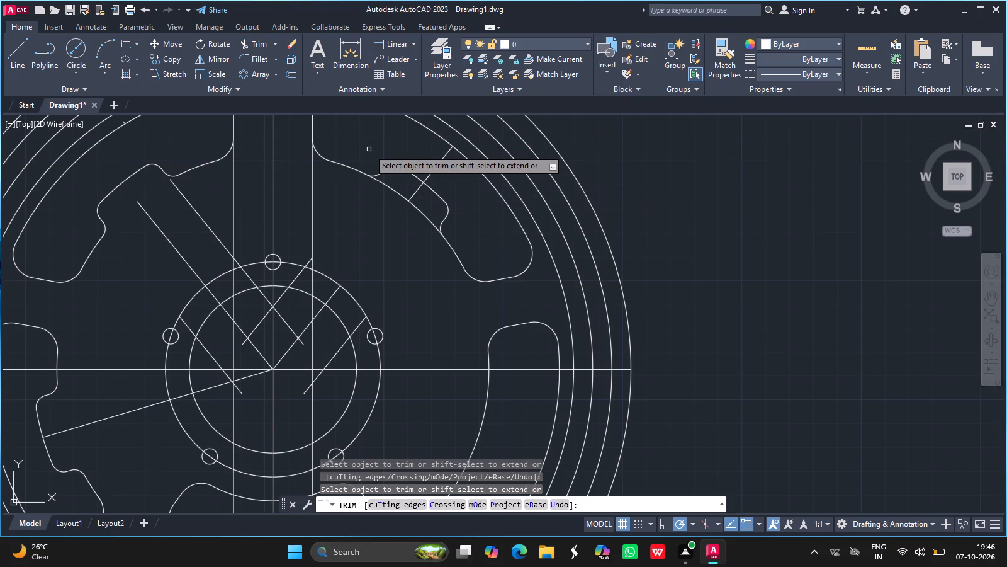
pyautogui.click(438, 161)
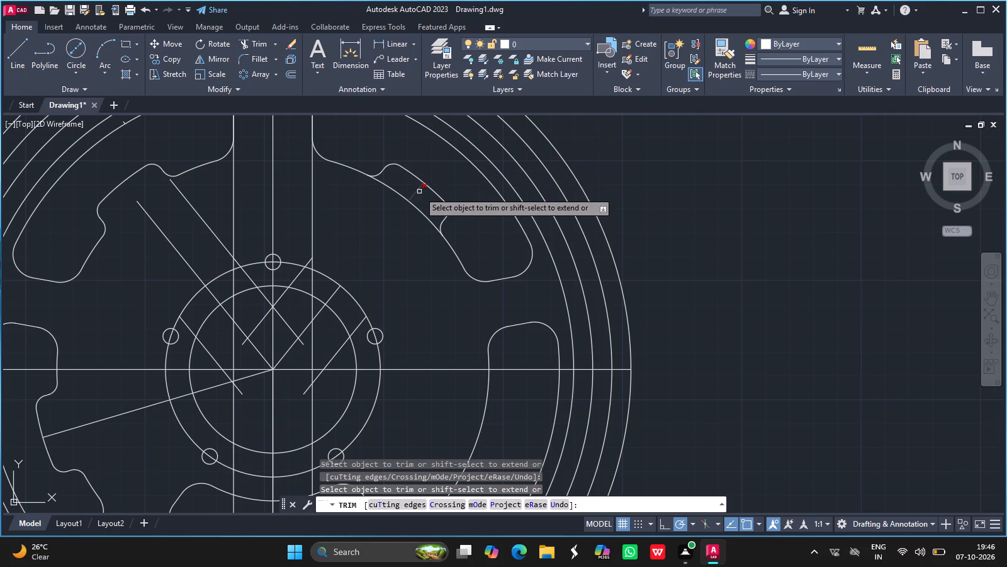
pyautogui.moveTo(419, 188); pyautogui.dragTo(412, 203)
pyautogui.click(412, 203)
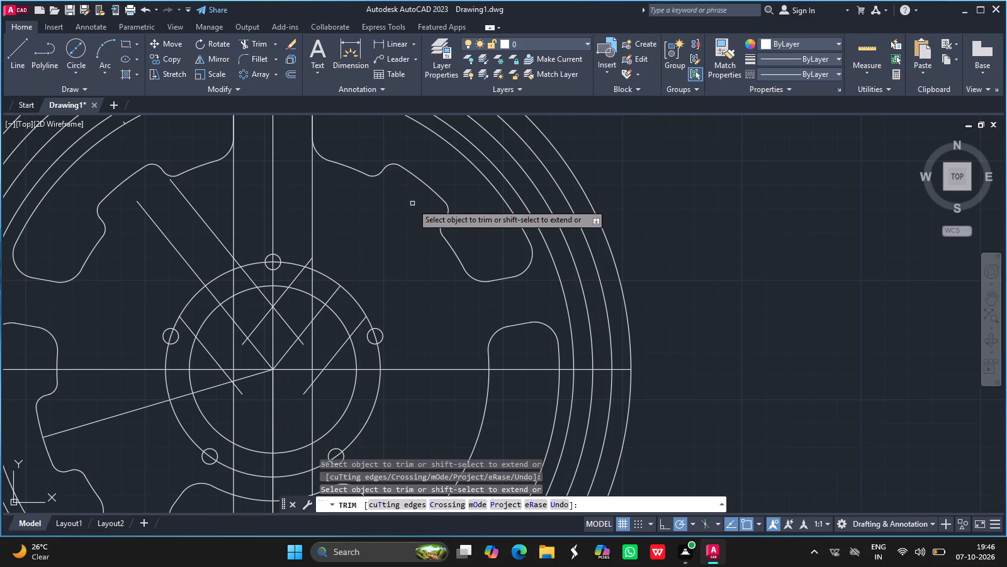
pyautogui.press('Return')
# Erase the six leftover sloping construction lines around the hub.
pyautogui.keyDown('ctrl'); pyautogui.scroll(-2, 412, 203); pyautogui.keyUp('ctrl')
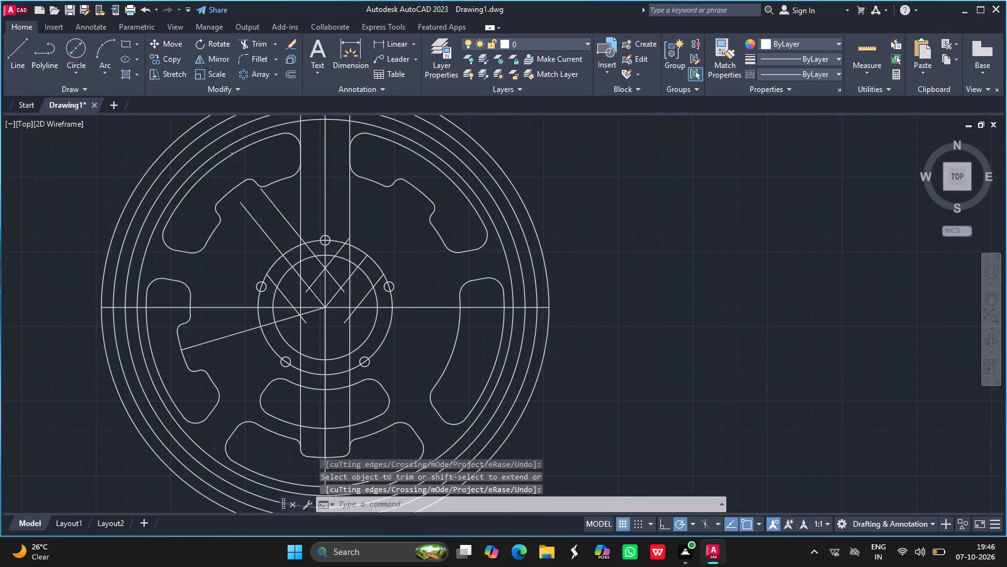
pyautogui.moveTo(332, 209); pyautogui.dragTo(319, 220)
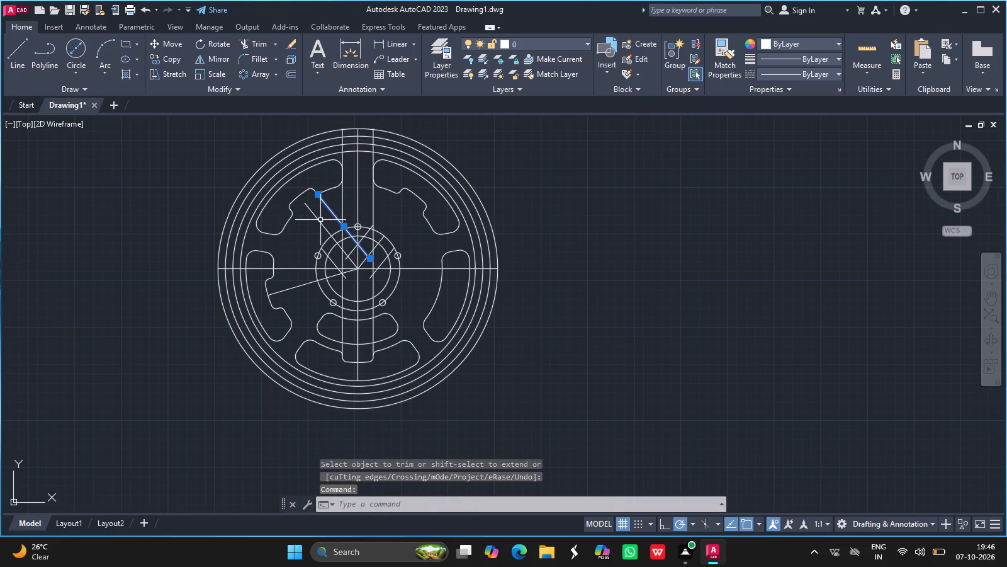
pyautogui.moveTo(319, 220); pyautogui.dragTo(320, 222)
pyautogui.moveTo(320, 222); pyautogui.dragTo(327, 265)
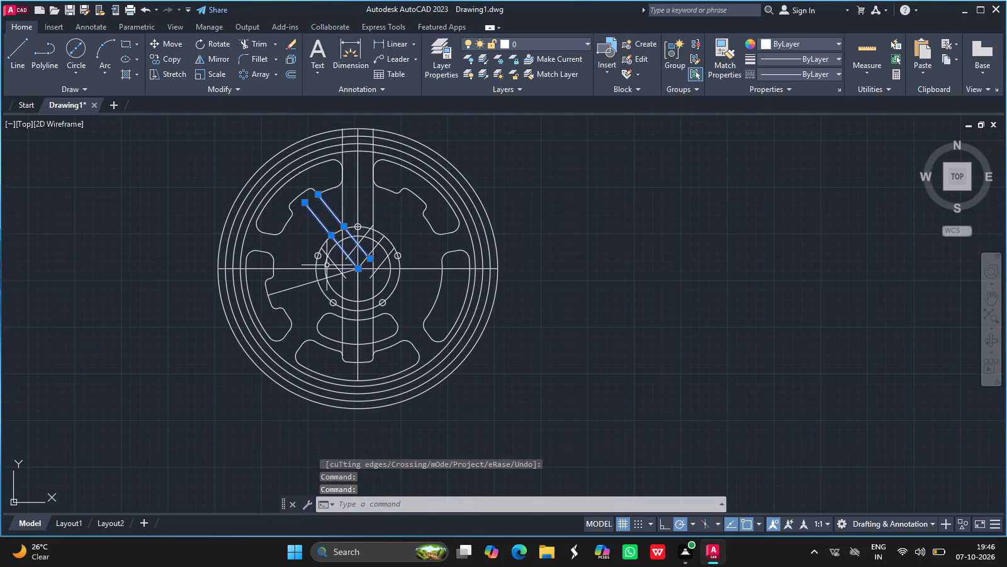
pyautogui.moveTo(327, 265); pyautogui.dragTo(327, 255)
pyautogui.click(327, 255)
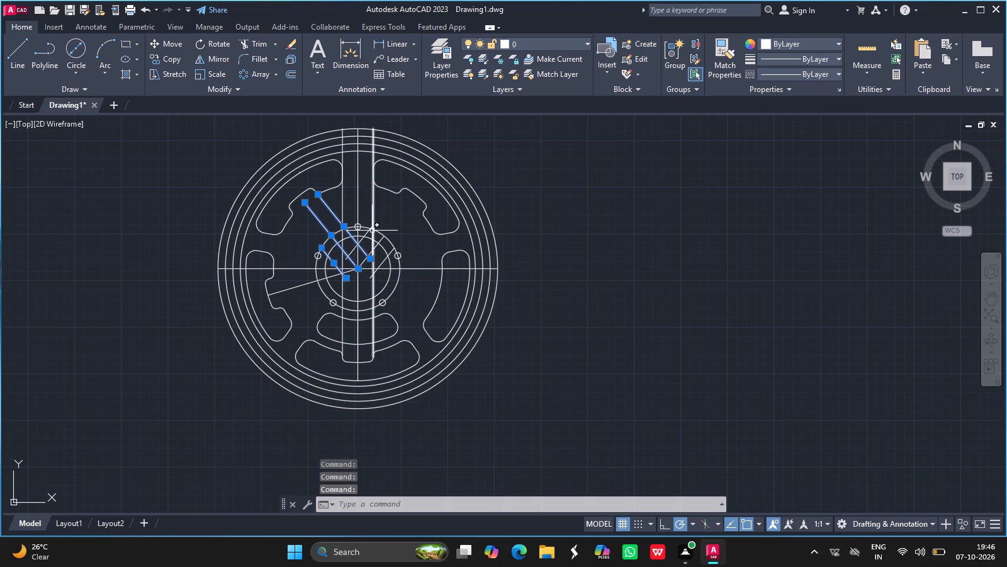
pyautogui.moveTo(369, 231); pyautogui.dragTo(381, 240)
pyautogui.moveTo(381, 240); pyautogui.dragTo(384, 249)
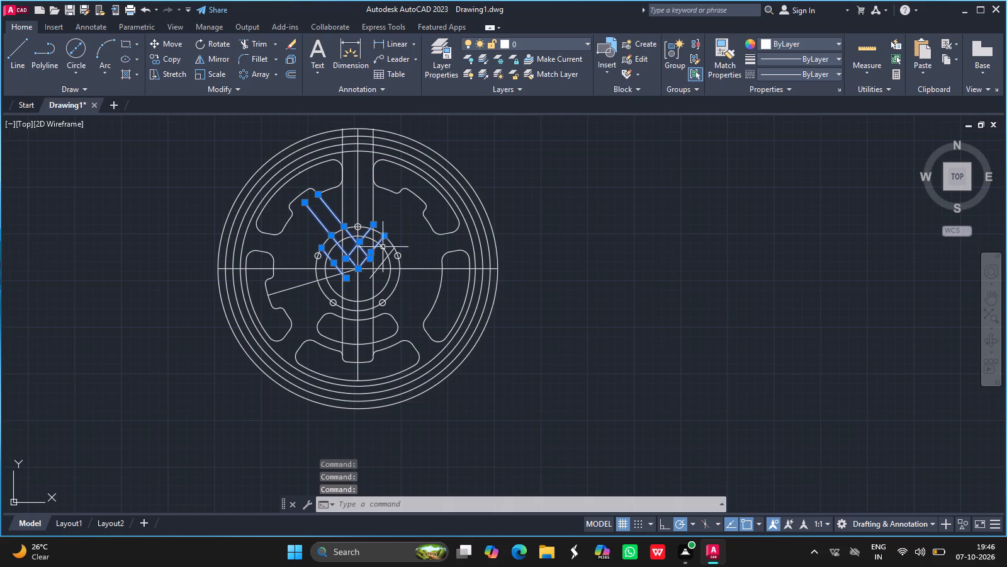
pyautogui.moveTo(384, 249); pyautogui.dragTo(390, 255)
pyautogui.click(390, 255)
pyautogui.press('Delete')
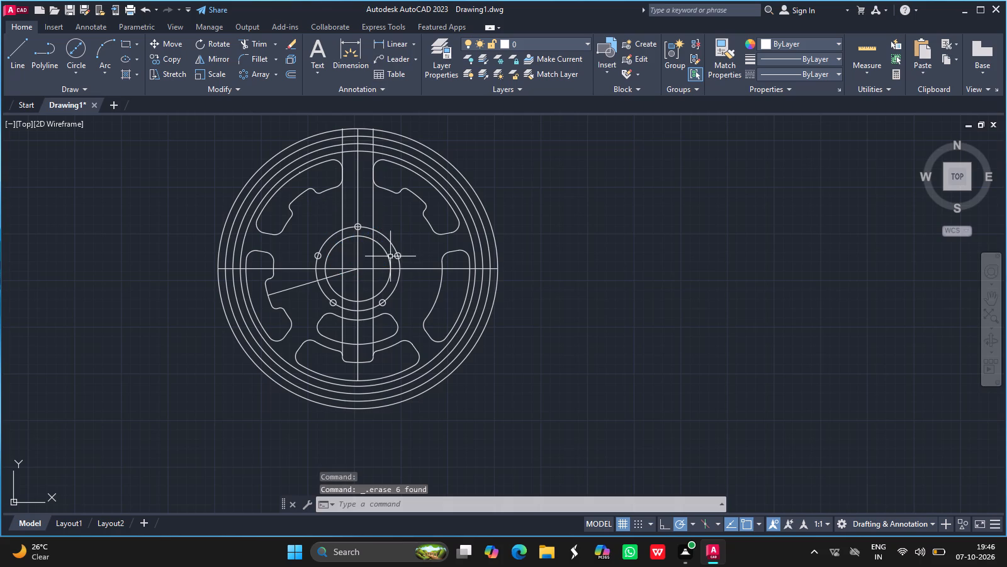
# Draw a line from the wheel centre to the midpoint of the right window's outer arc, about 17° below horizontal.
pyautogui.click(14, 59)
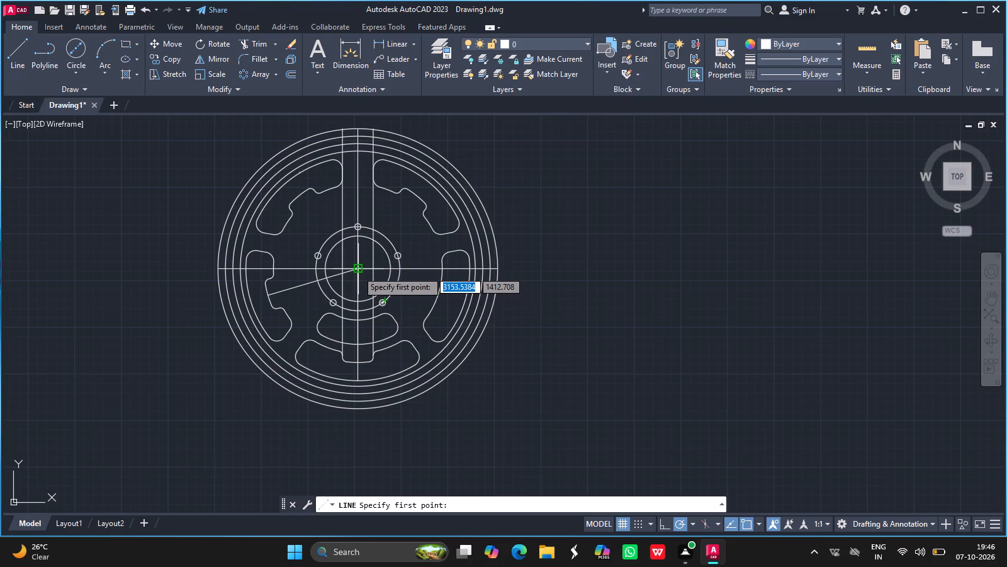
pyautogui.moveTo(357, 271); pyautogui.dragTo(459, 299)
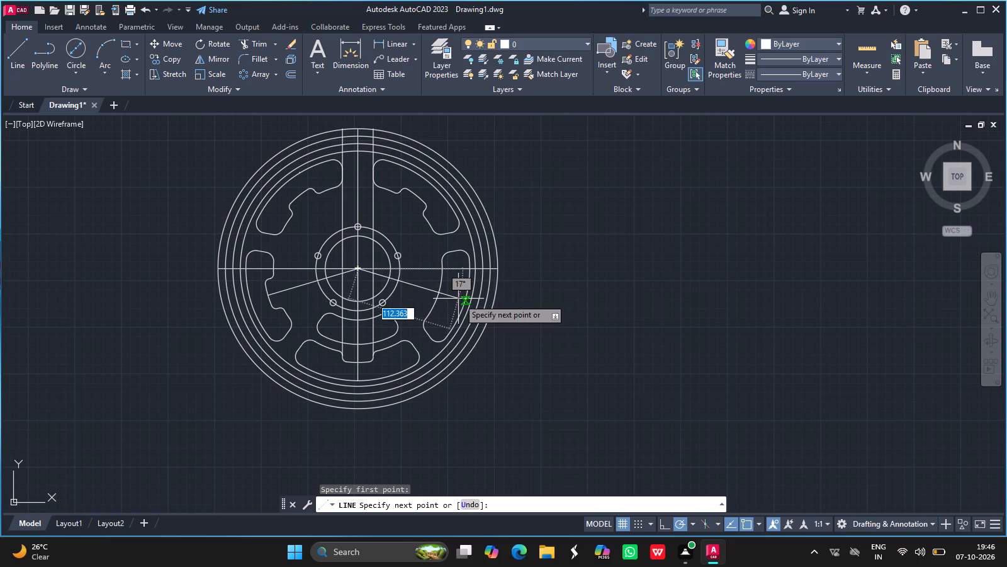
pyautogui.moveTo(459, 299); pyautogui.dragTo(468, 300)
pyautogui.click(468, 300)
pyautogui.press('Return')
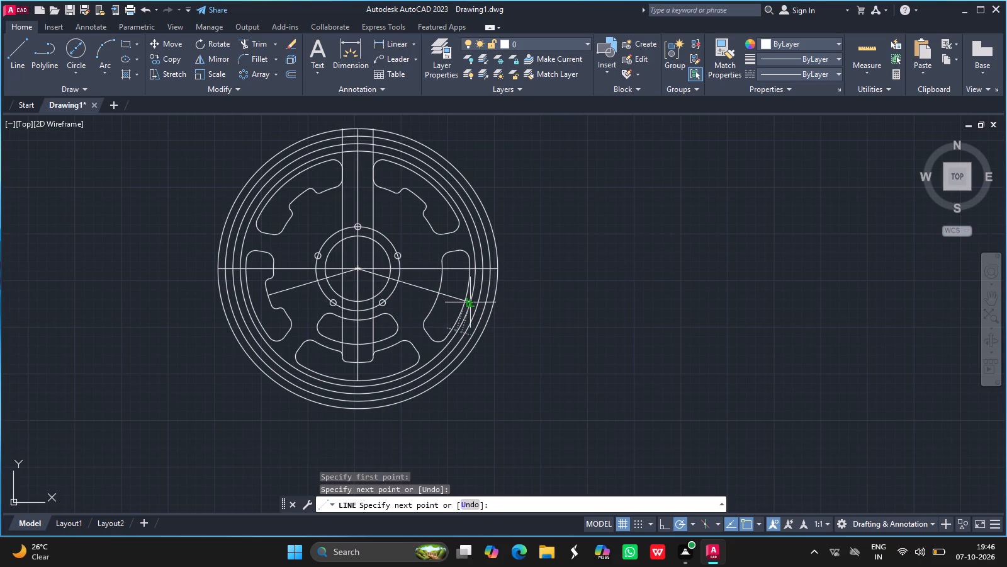
# Offset the new sloping centre line by 16.5 to both its upper and lower sides.
pyautogui.keyDown('ctrl'); pyautogui.scroll(1, 367, 345); pyautogui.keyUp('ctrl')
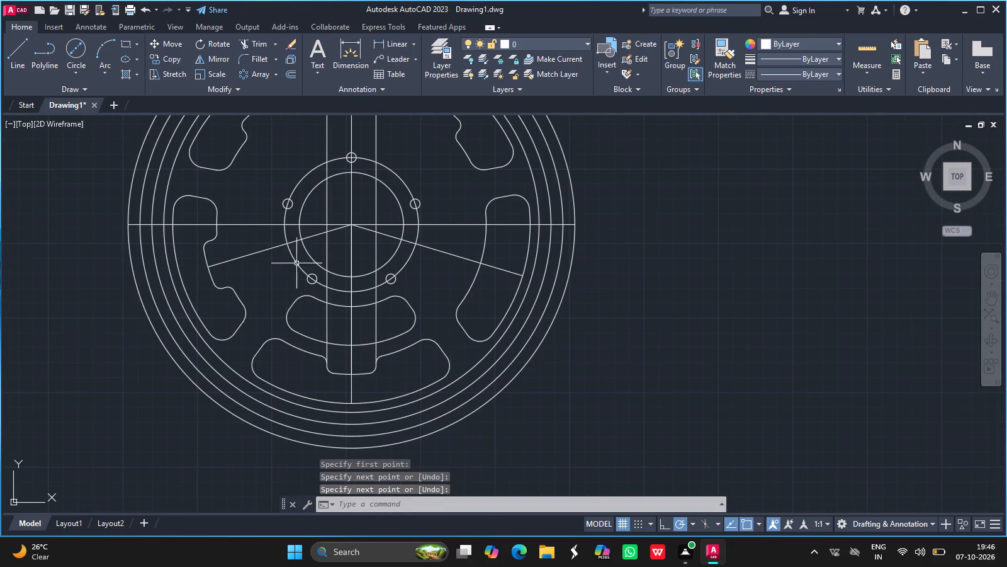
pyautogui.click(290, 75)
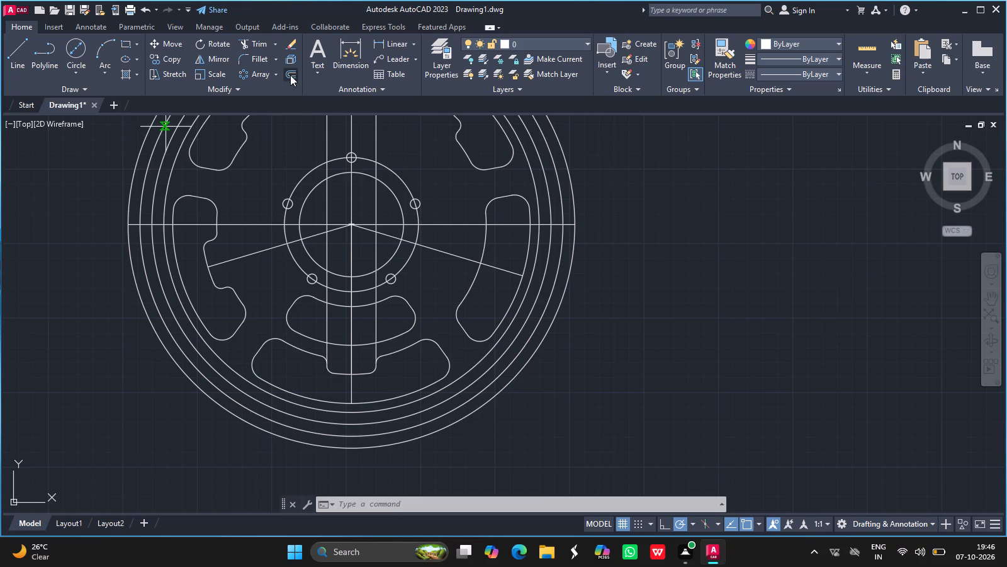
pyautogui.click(649, 503)
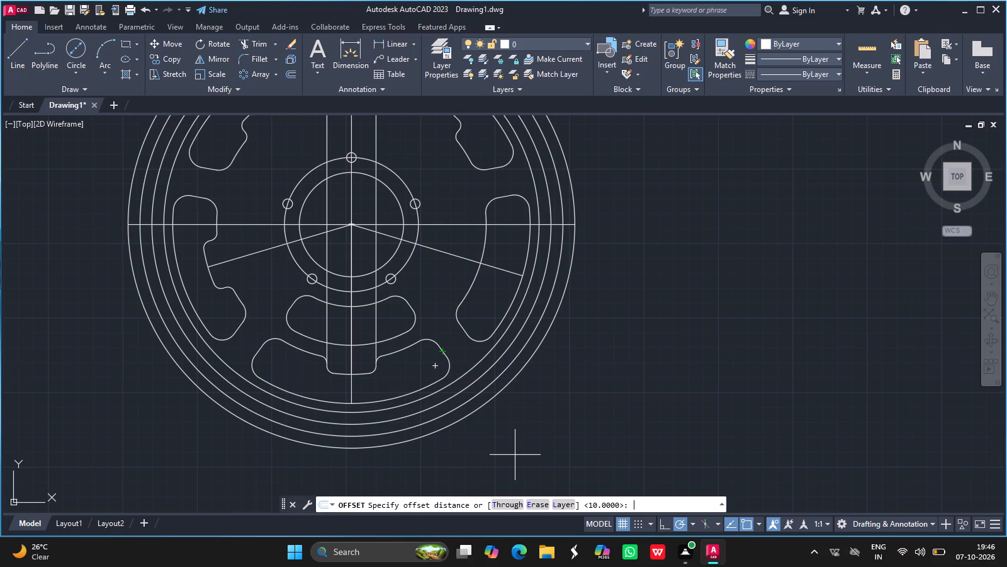
pyautogui.write('16.5')
pyautogui.press('Return')
pyautogui.moveTo(488, 265); pyautogui.dragTo(497, 251)
pyautogui.moveTo(497, 251); pyautogui.dragTo(490, 266)
pyautogui.moveTo(490, 266); pyautogui.dragTo(488, 280)
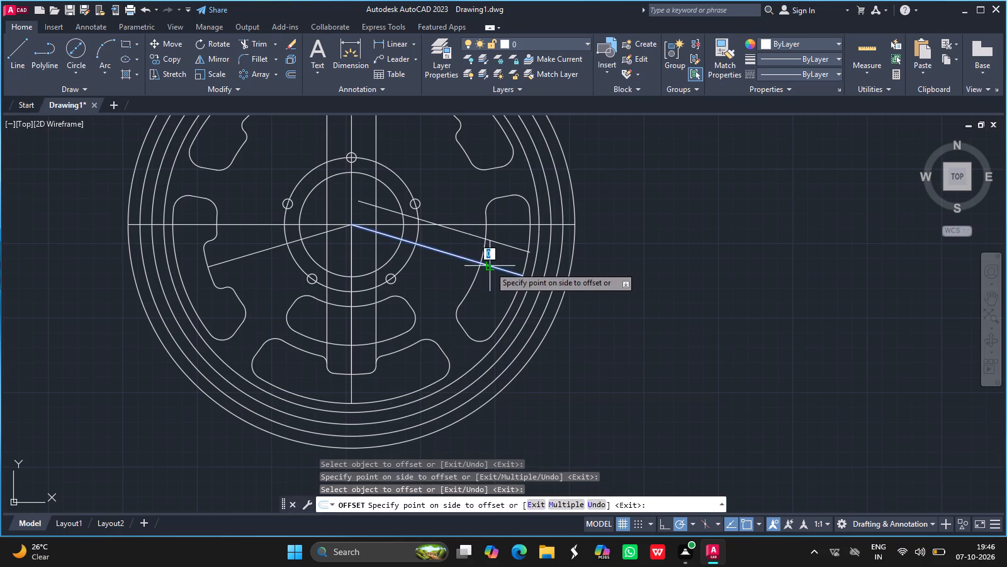
pyautogui.moveTo(488, 280); pyautogui.dragTo(483, 299)
pyautogui.click(483, 299)
pyautogui.press('Return')
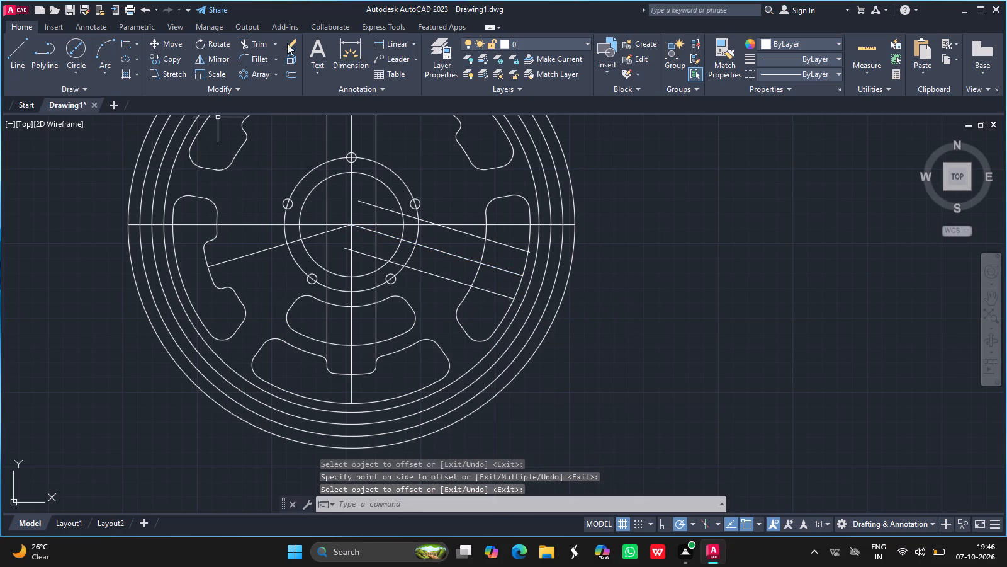
# Offset the right window's inner arc by 10 outward into the window.
pyautogui.click(292, 72)
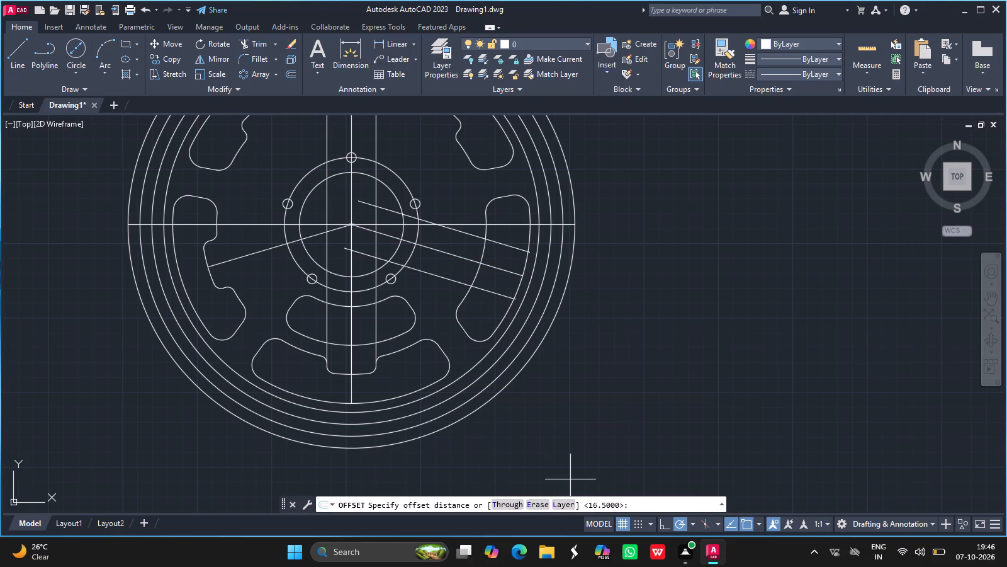
pyautogui.click(646, 505)
pyautogui.press('1')
pyautogui.press('0')
pyautogui.press('Return')
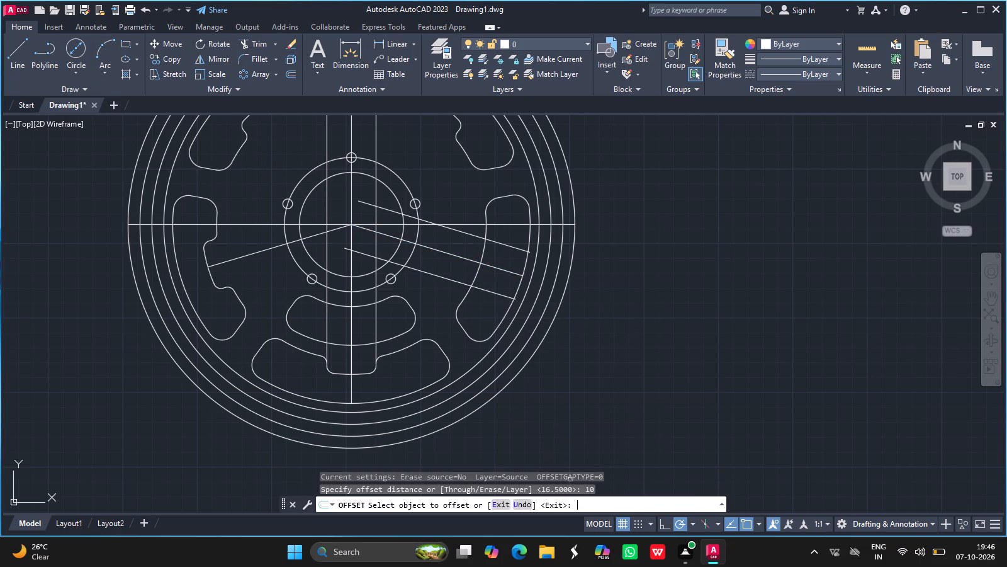
pyautogui.moveTo(473, 279); pyautogui.dragTo(500, 291)
pyautogui.click(500, 291)
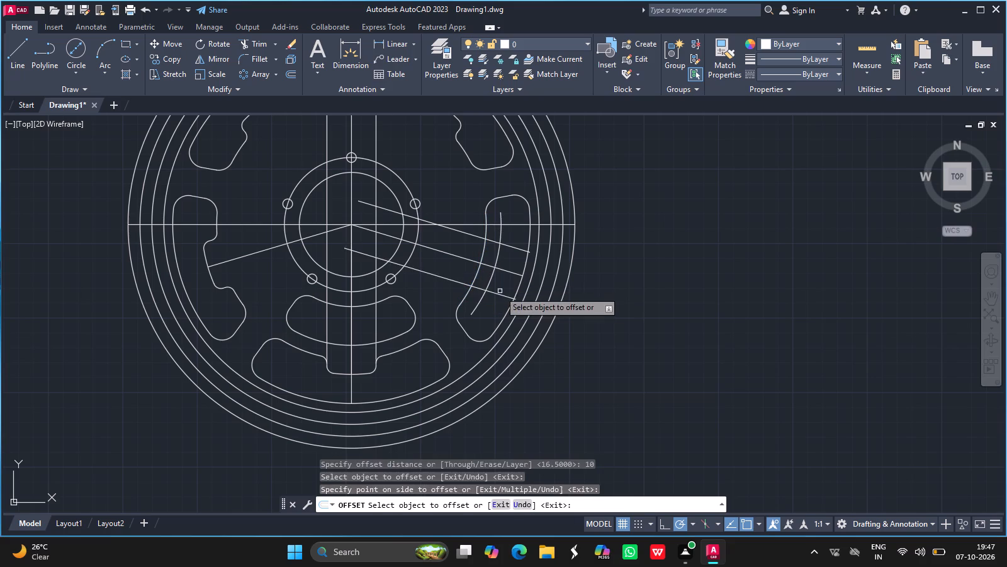
pyautogui.press('Escape')
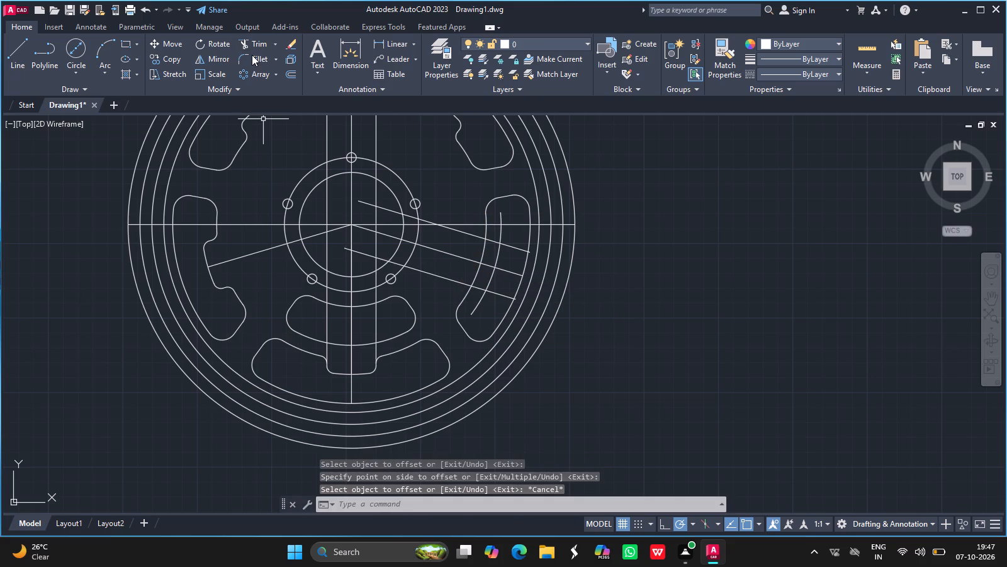
# Fillet the upper sloping line with the offset arc and with the right window's inner arc, using radius 5.
pyautogui.click(252, 55)
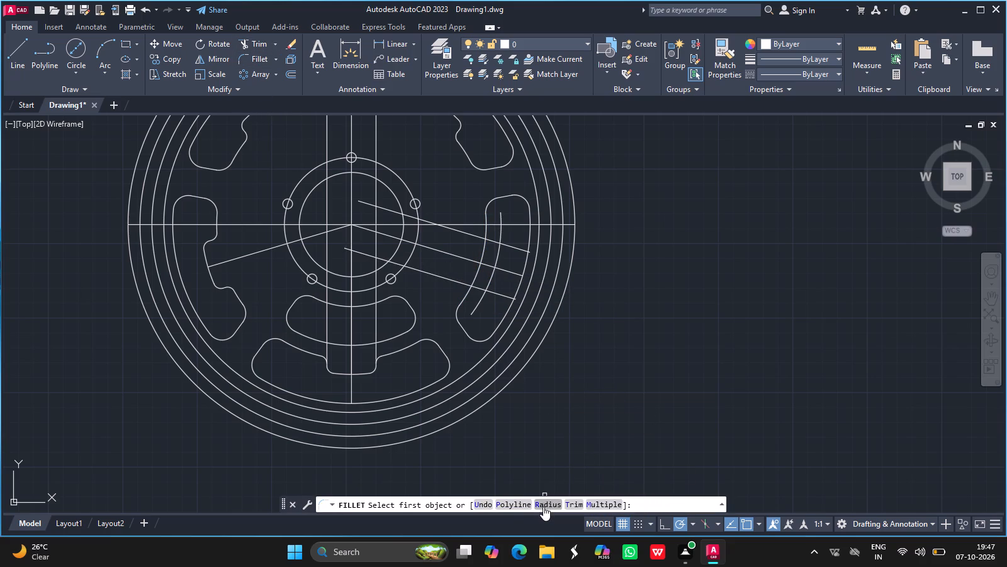
pyautogui.click(543, 507)
pyautogui.press('5')
pyautogui.press('Return')
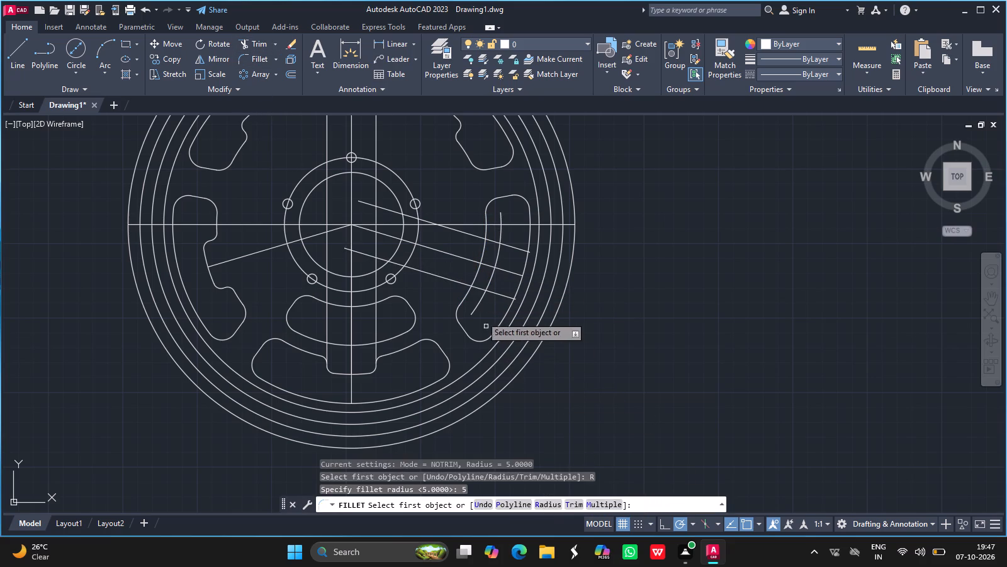
pyautogui.moveTo(492, 242); pyautogui.dragTo(496, 246)
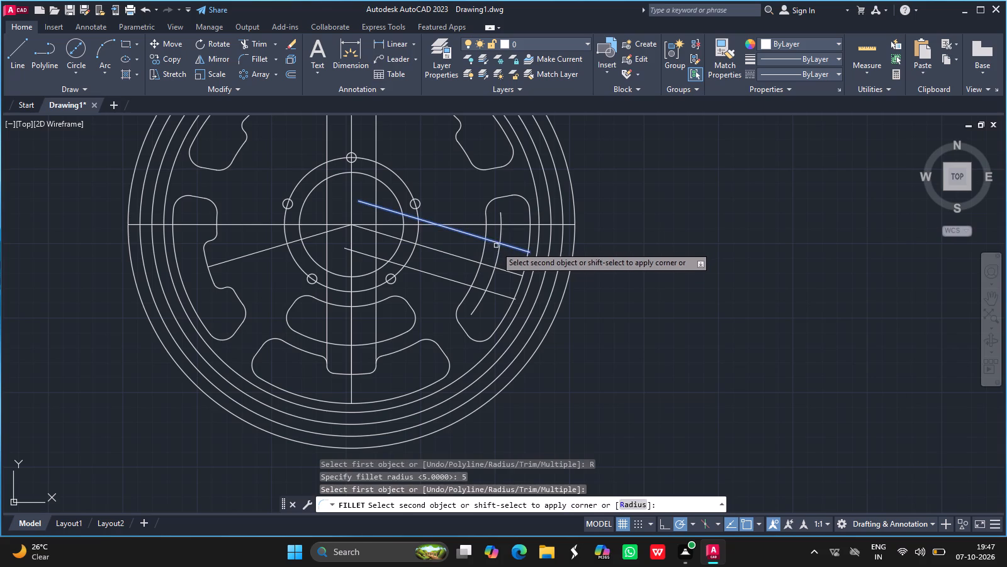
pyautogui.moveTo(496, 246); pyautogui.dragTo(499, 251)
pyautogui.moveTo(499, 251); pyautogui.dragTo(492, 246)
pyautogui.press('Return')
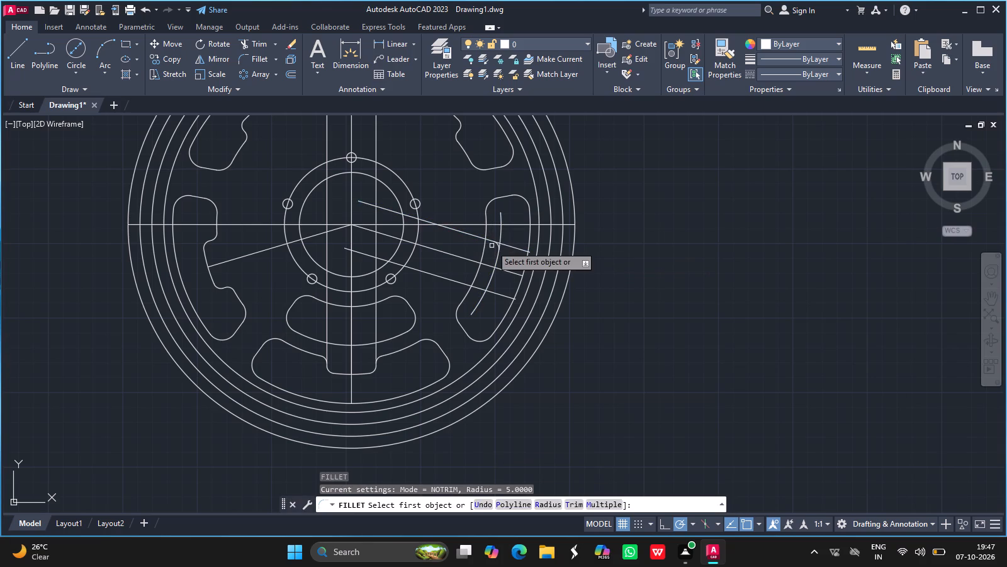
pyautogui.moveTo(490, 240); pyautogui.dragTo(487, 232)
pyautogui.click(487, 232)
# Fillet the lower sloping line with the offset arc and with the right window's inner arc, using radius 5.
pyautogui.press('Return')
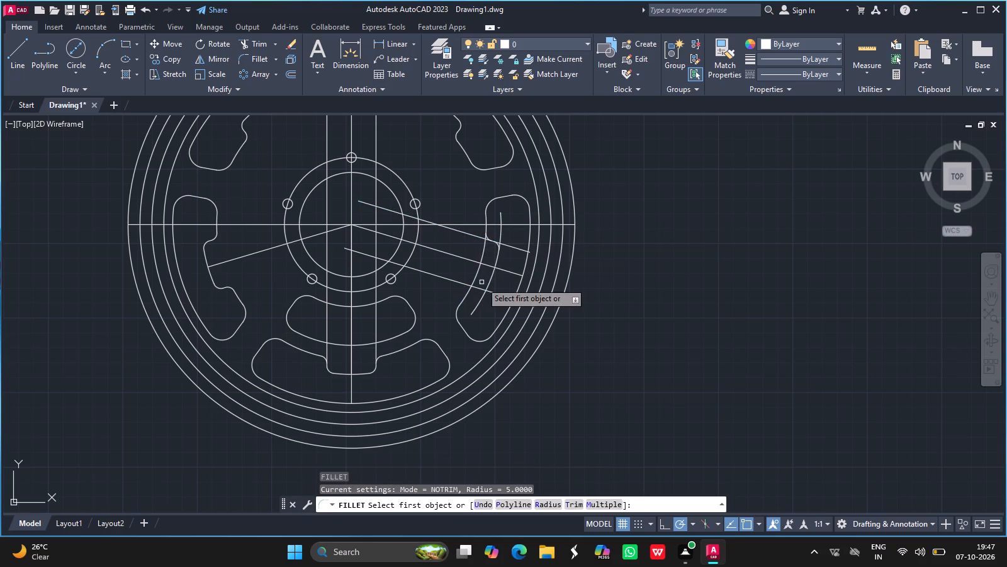
pyautogui.moveTo(481, 289); pyautogui.dragTo(490, 284)
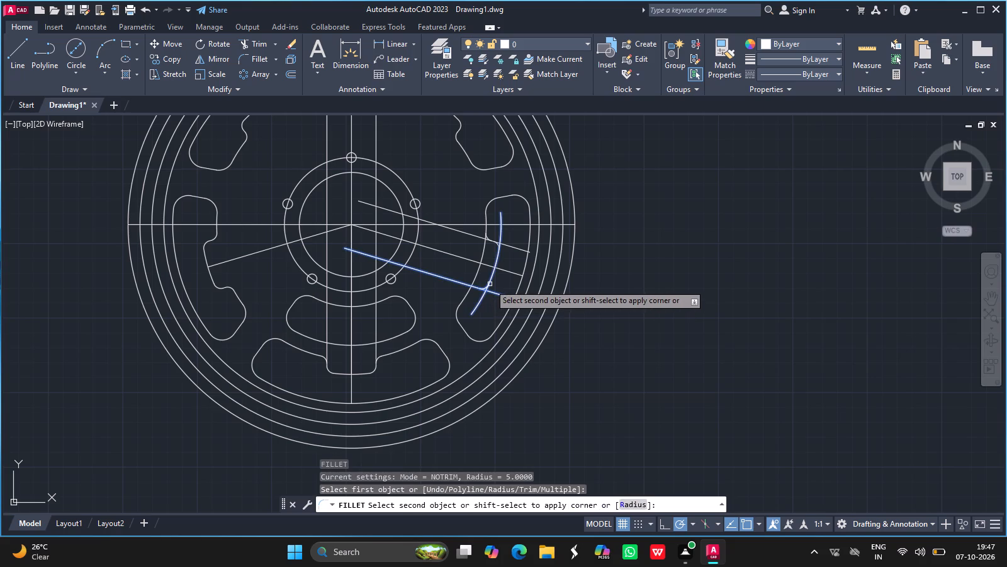
pyautogui.moveTo(490, 284); pyautogui.dragTo(490, 283)
pyautogui.click(490, 283)
pyautogui.press('Return')
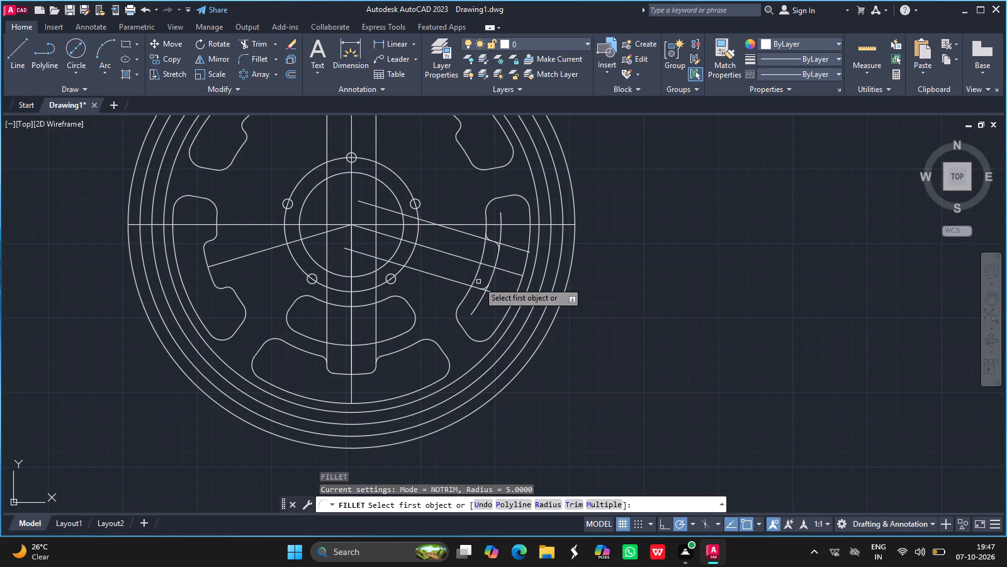
pyautogui.moveTo(476, 288); pyautogui.dragTo(466, 295)
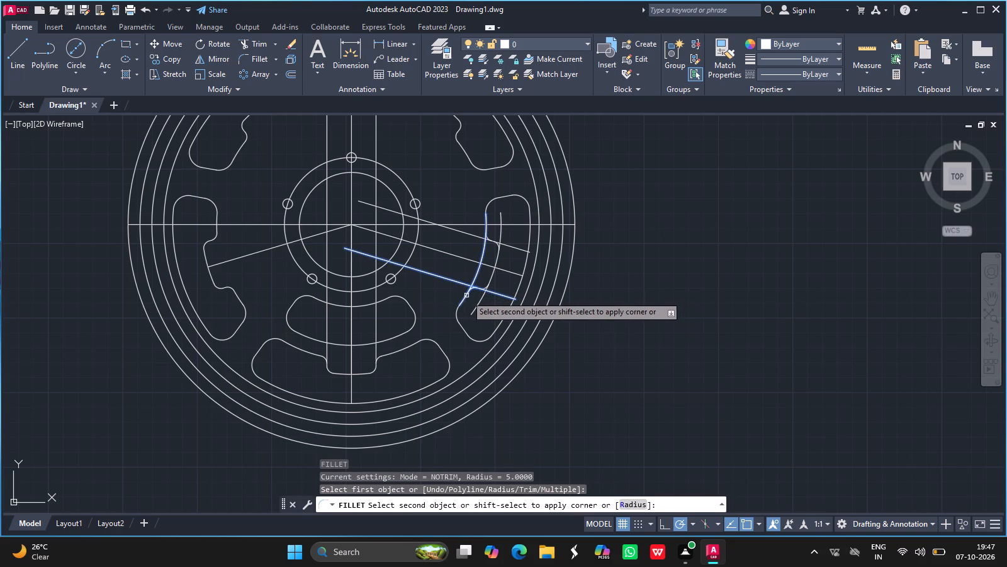
pyautogui.click(466, 295)
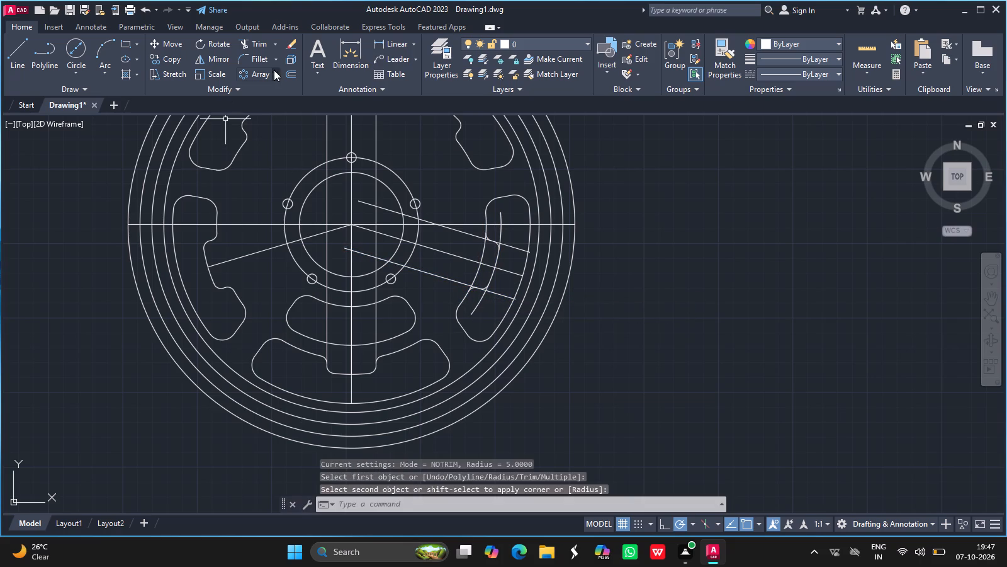
# Trim the three sloping lines in the spoke area between the right window's inner arc and the hub.
pyautogui.click(263, 41)
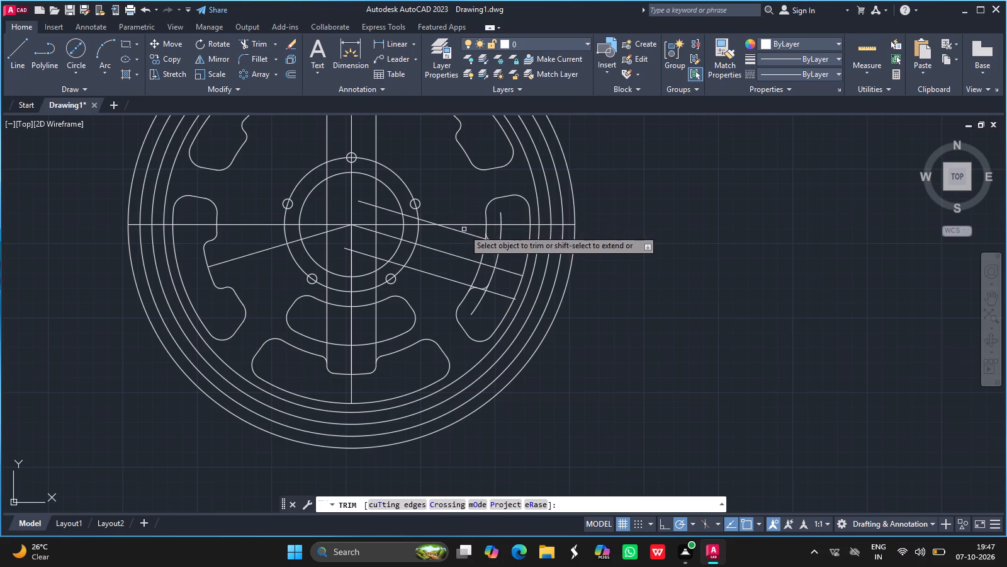
pyautogui.click(469, 232)
pyautogui.moveTo(464, 259); pyautogui.dragTo(453, 282)
pyautogui.click(453, 282)
pyautogui.keyDown('ctrl'); pyautogui.scroll(1, 470, 282); pyautogui.keyUp('ctrl')
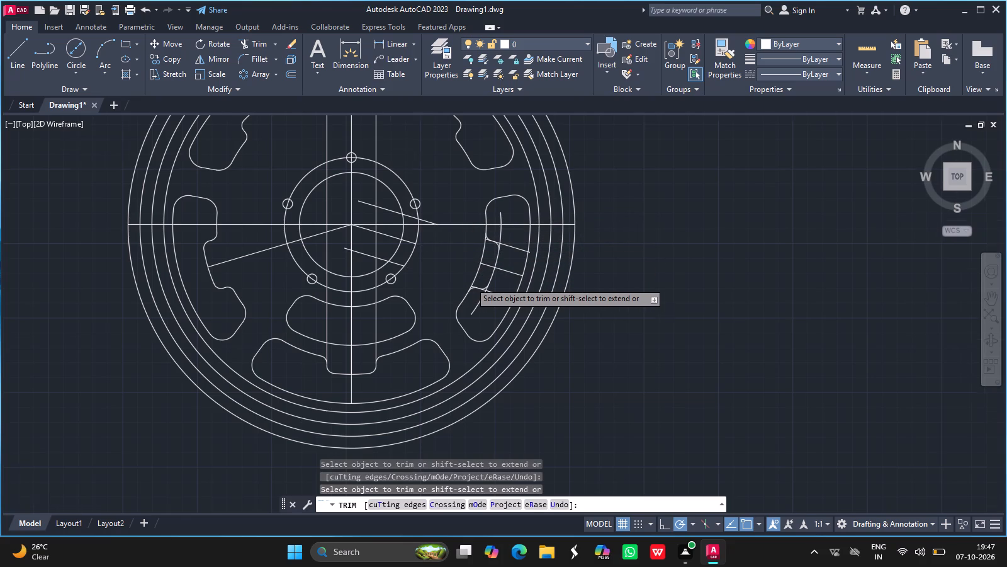
# Trim the leftover ends of the offset arc and the sloping lines around the right window's filleted tab.
pyautogui.click(497, 215)
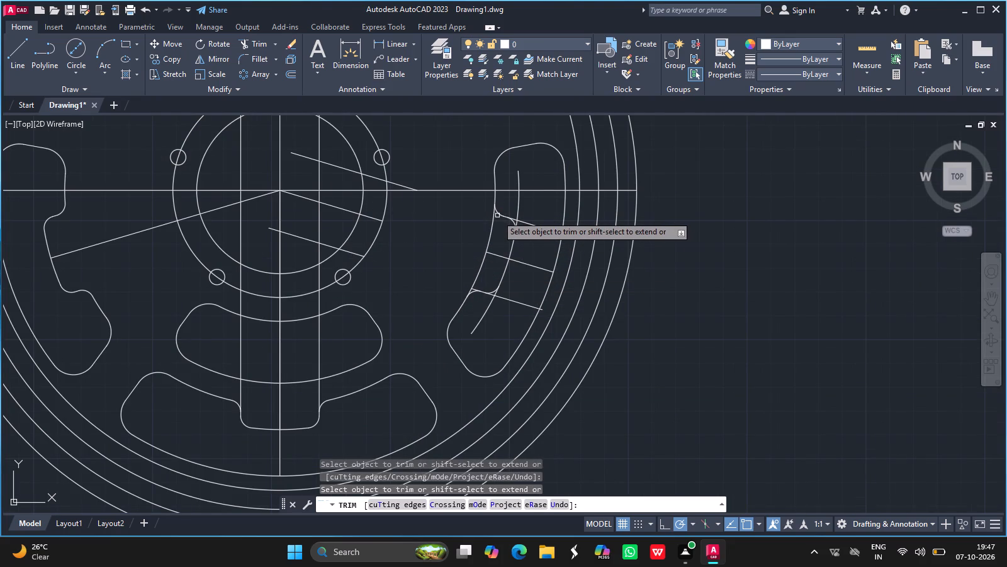
pyautogui.moveTo(524, 222); pyautogui.dragTo(516, 220)
pyautogui.moveTo(516, 220); pyautogui.dragTo(517, 214)
pyautogui.moveTo(517, 214); pyautogui.dragTo(517, 181)
pyautogui.click(517, 181)
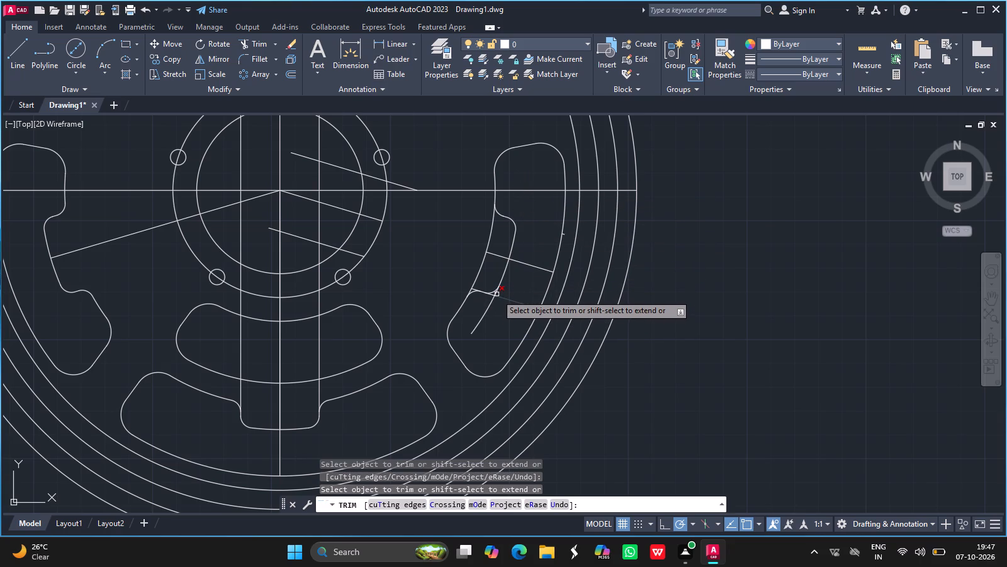
pyautogui.moveTo(497, 293); pyautogui.dragTo(493, 303)
pyautogui.moveTo(493, 303); pyautogui.dragTo(475, 288)
pyautogui.click(475, 288)
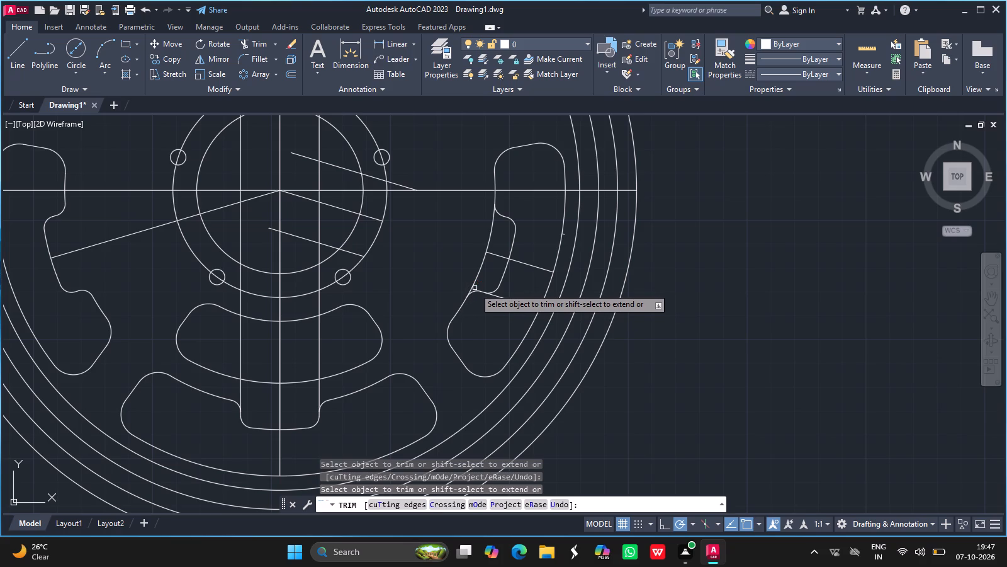
pyautogui.moveTo(502, 258); pyautogui.dragTo(521, 265)
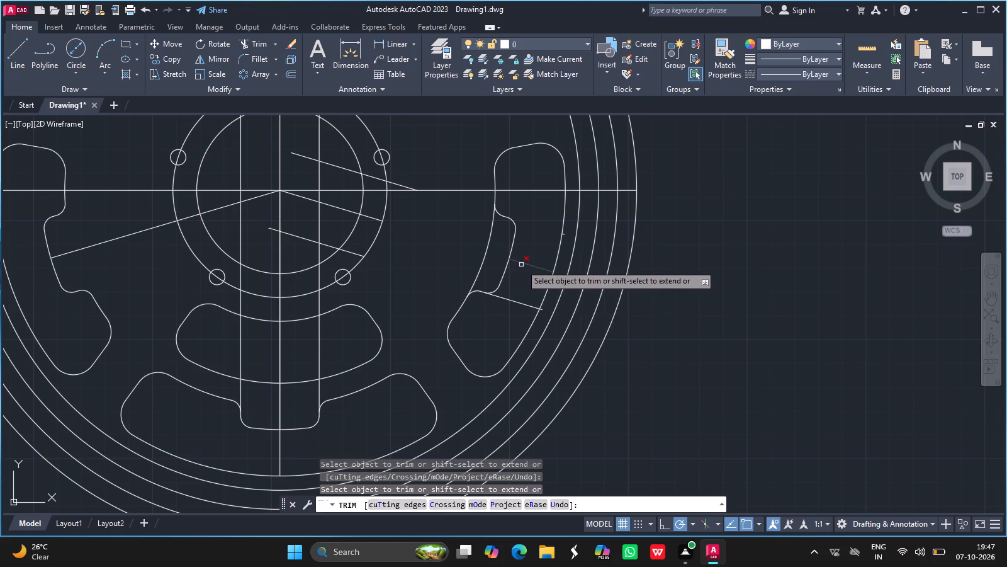
pyautogui.click(521, 265)
pyautogui.click(524, 303)
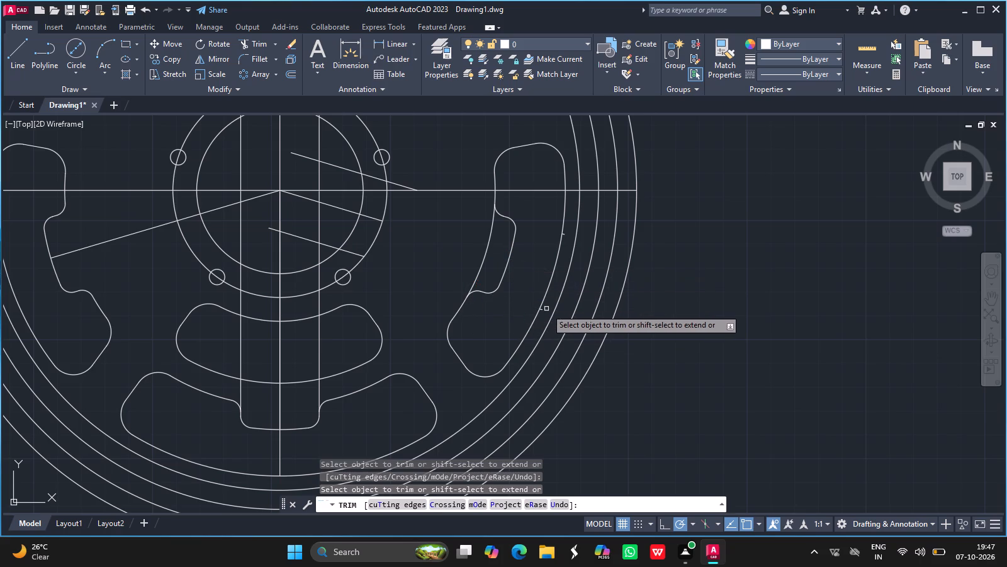
pyautogui.click(543, 311)
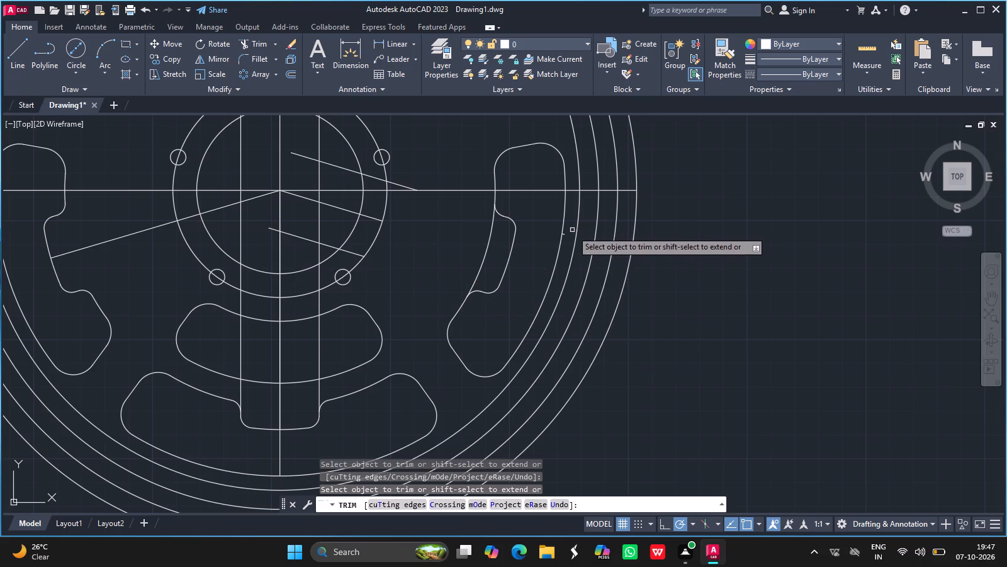
pyautogui.click(566, 235)
pyautogui.press('Return')
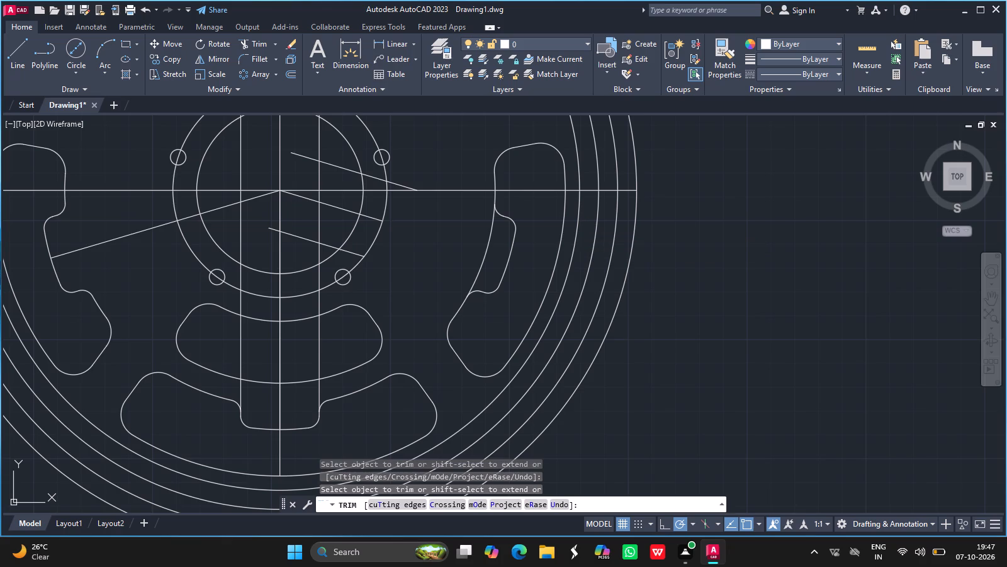
# Trim the right window's original inner arc between the two fillets of its tab.
pyautogui.click(258, 47)
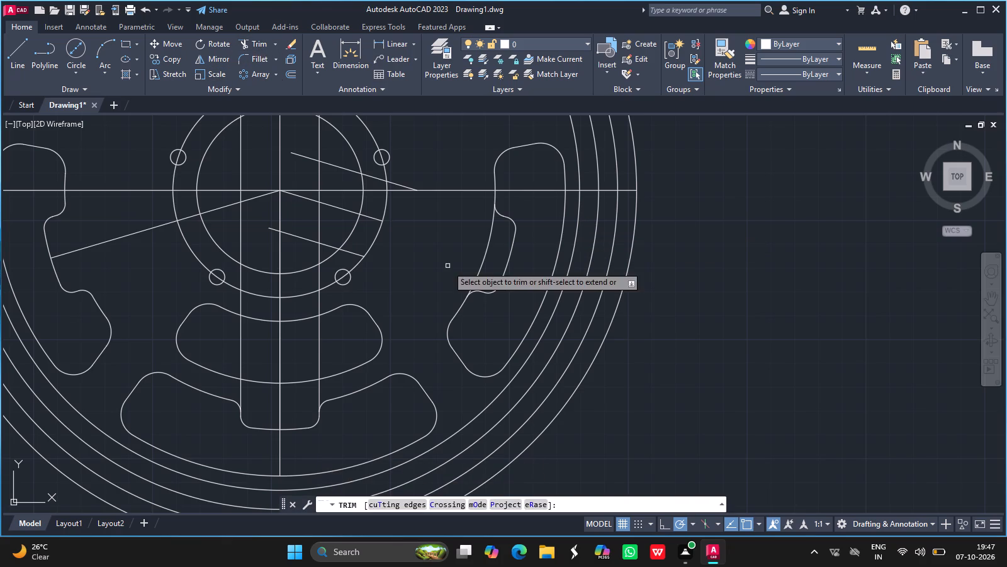
pyautogui.click(484, 253)
pyautogui.press('Return')
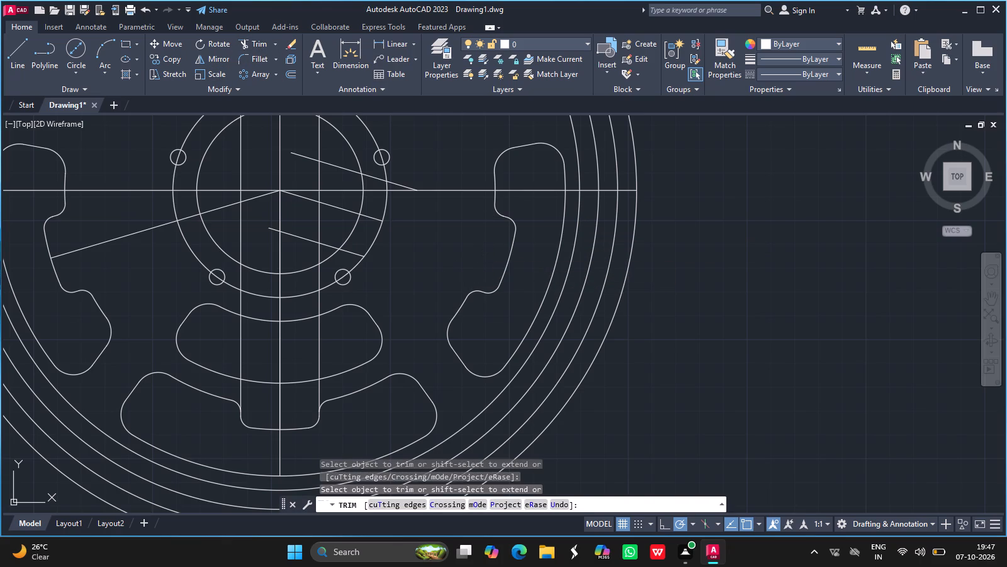
# Delete the four leftover sloping construction lines around the hub, three on the right side and one on the left.
pyautogui.keyDown('ctrl'); pyautogui.scroll(-2, 437, 256); pyautogui.keyUp('ctrl')
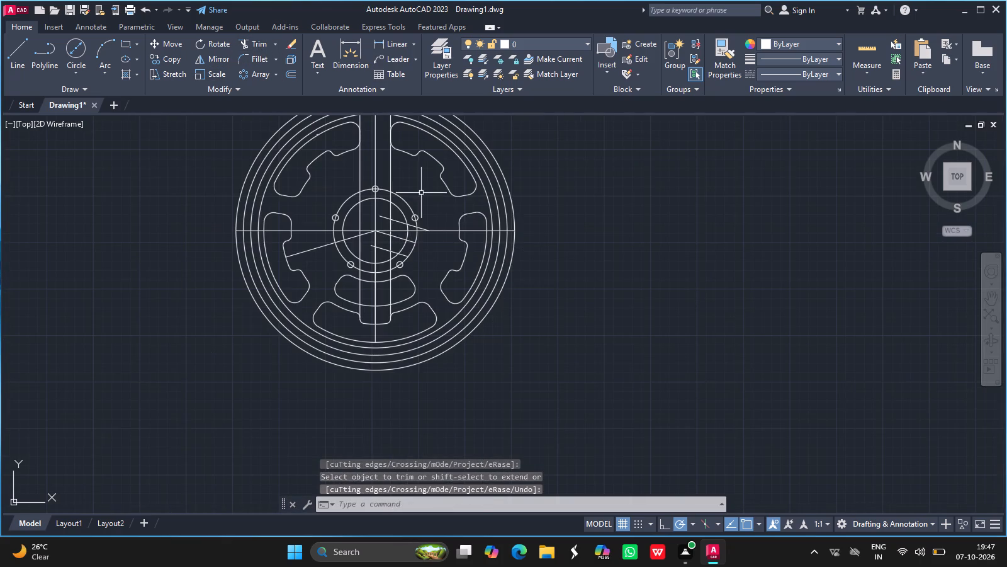
pyautogui.click(394, 222)
pyautogui.moveTo(393, 236); pyautogui.dragTo(390, 251)
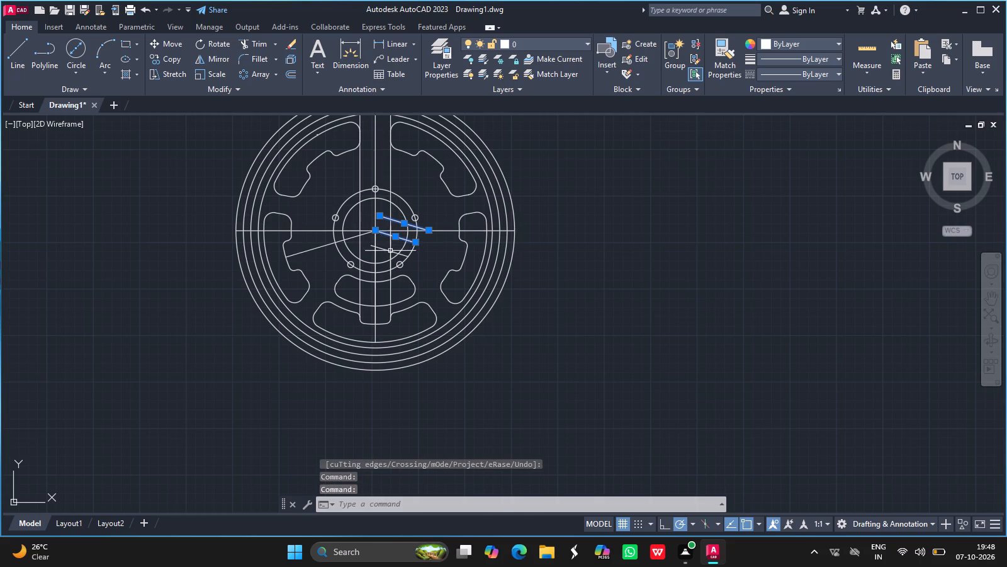
pyautogui.moveTo(390, 251); pyautogui.dragTo(393, 252)
pyautogui.click(393, 252)
pyautogui.click(328, 244)
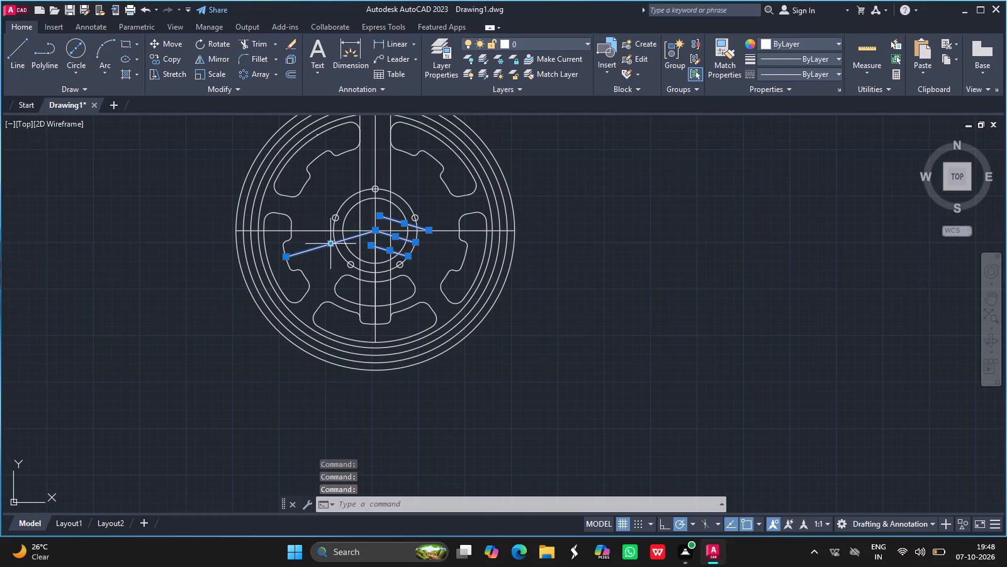
pyautogui.press('Delete')
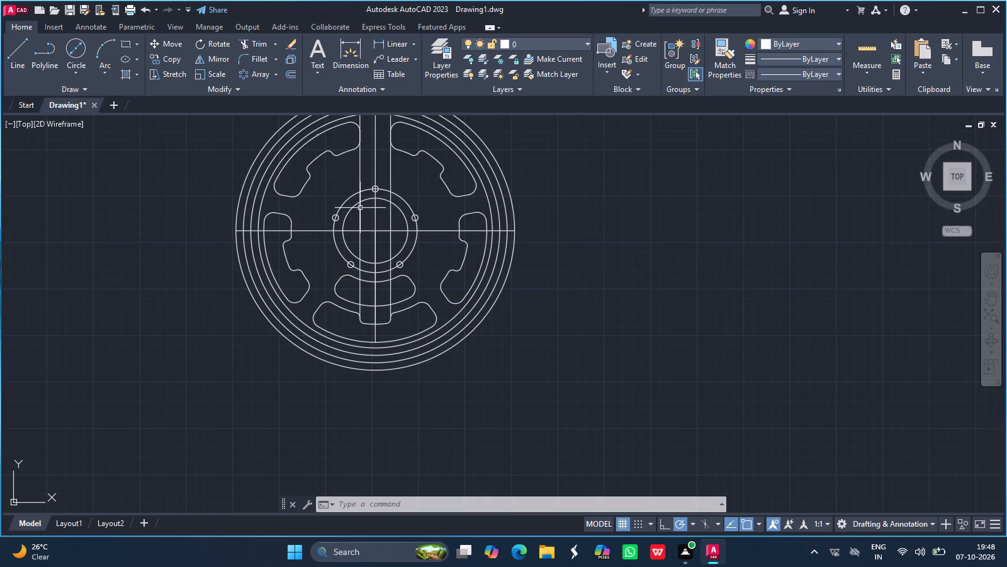
# Draw a circle of diameter 152 centred on the wheel's centre.
pyautogui.click(75, 65)
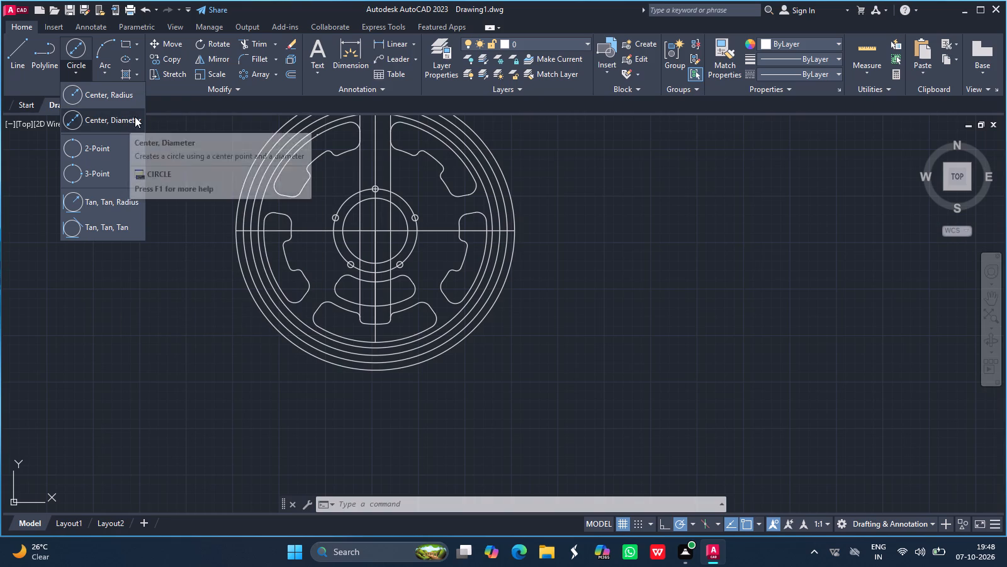
pyautogui.click(91, 120)
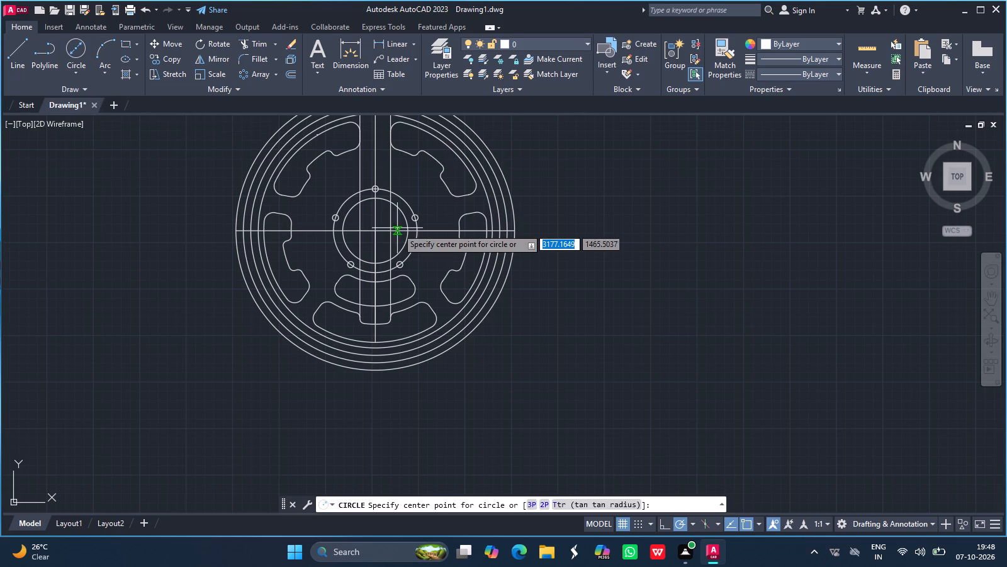
pyautogui.moveTo(373, 229); pyautogui.dragTo(298, 152)
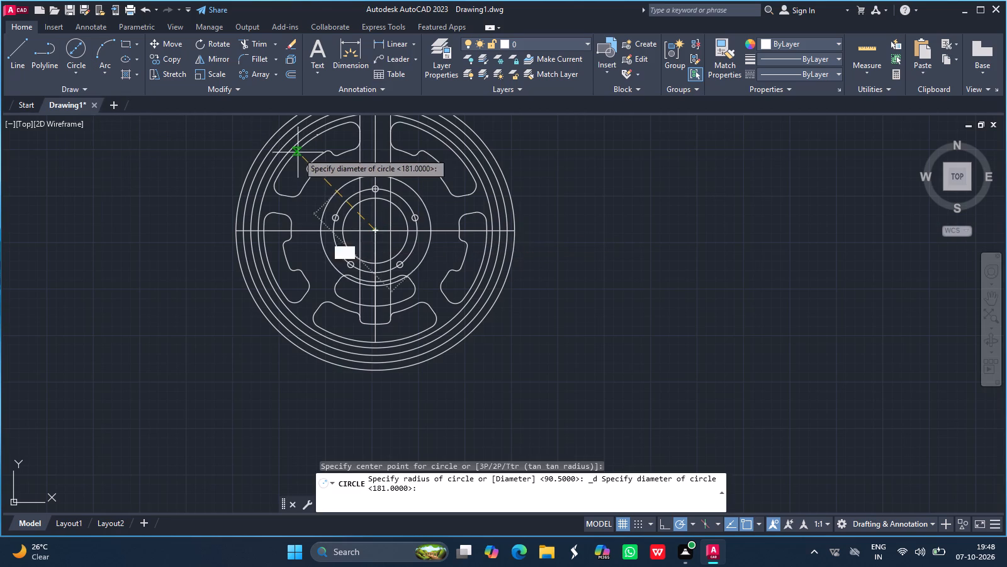
pyautogui.moveTo(298, 152); pyautogui.dragTo(297, 151)
pyautogui.write('152')
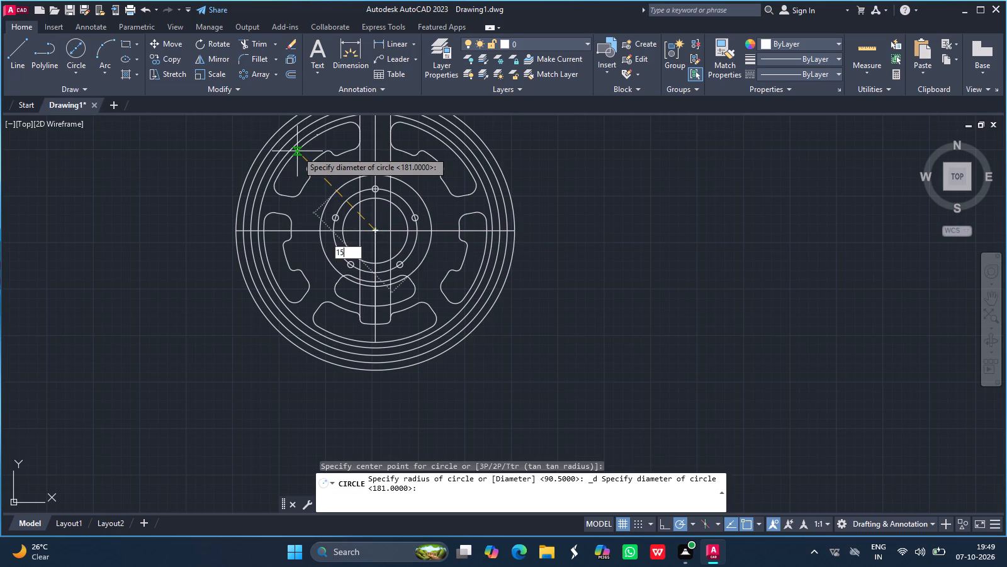
pyautogui.press('Return')
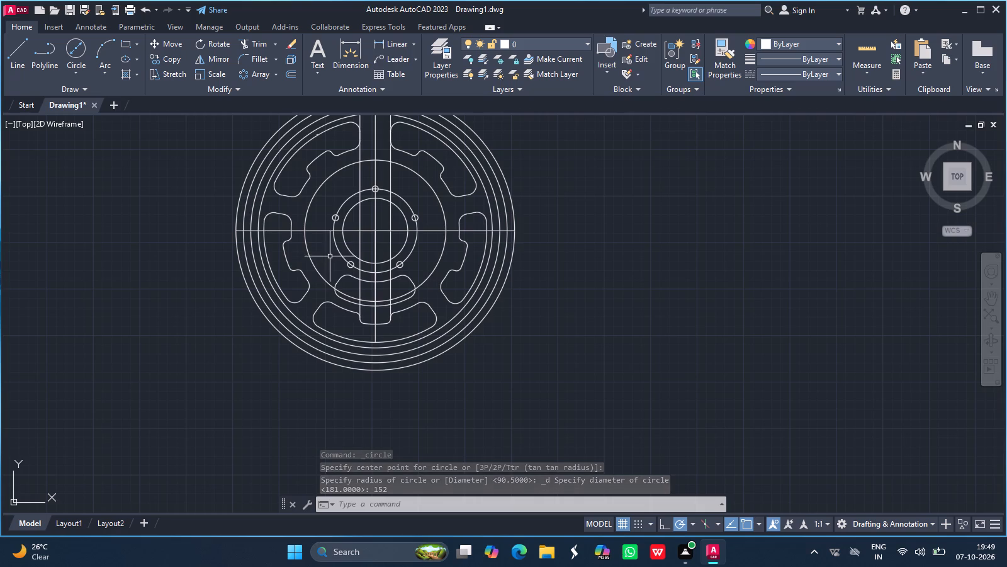
# Draw a circle of radius 81 centred on the wheel's centre.
pyautogui.click(79, 61)
pyautogui.click(93, 95)
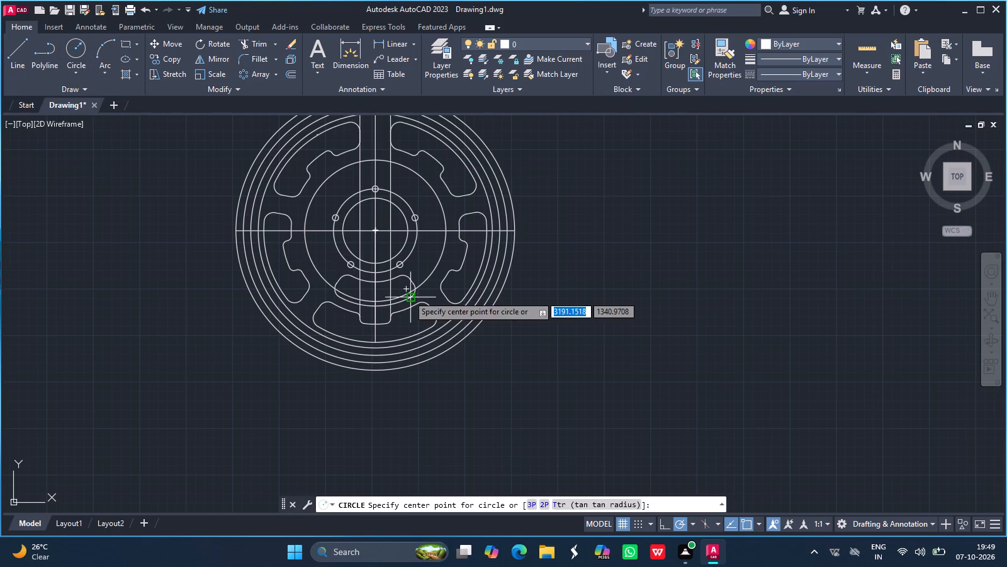
pyautogui.moveTo(378, 232); pyautogui.dragTo(317, 197)
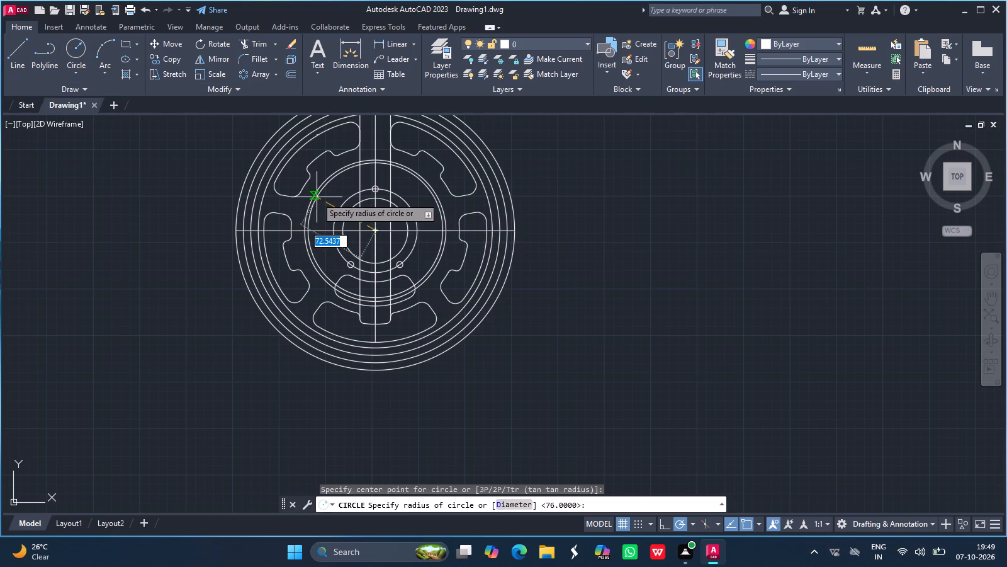
pyautogui.write('81')
pyautogui.press('Return')
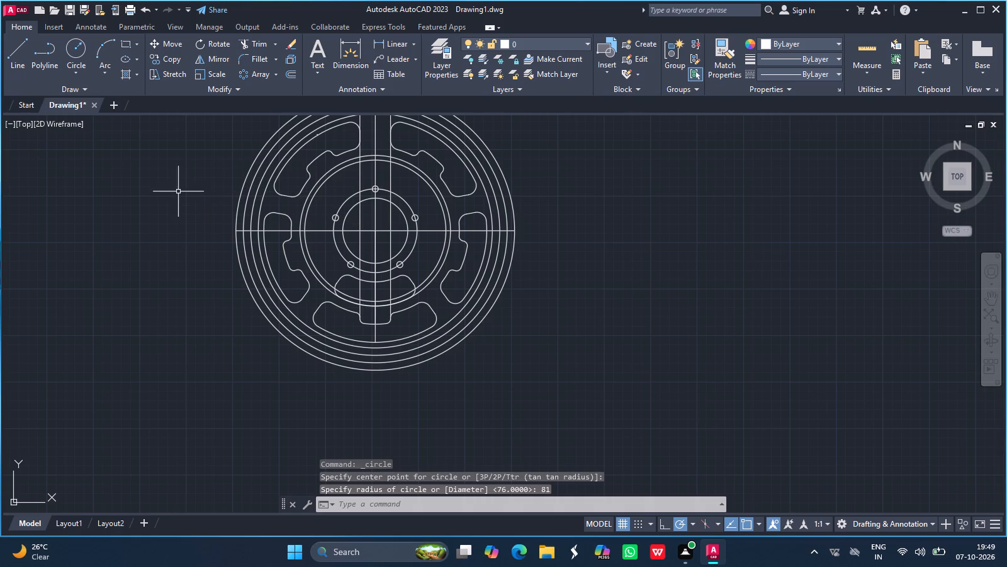
# Draw a circle of radius 55 centred on the wheel's centre.
pyautogui.click(74, 43)
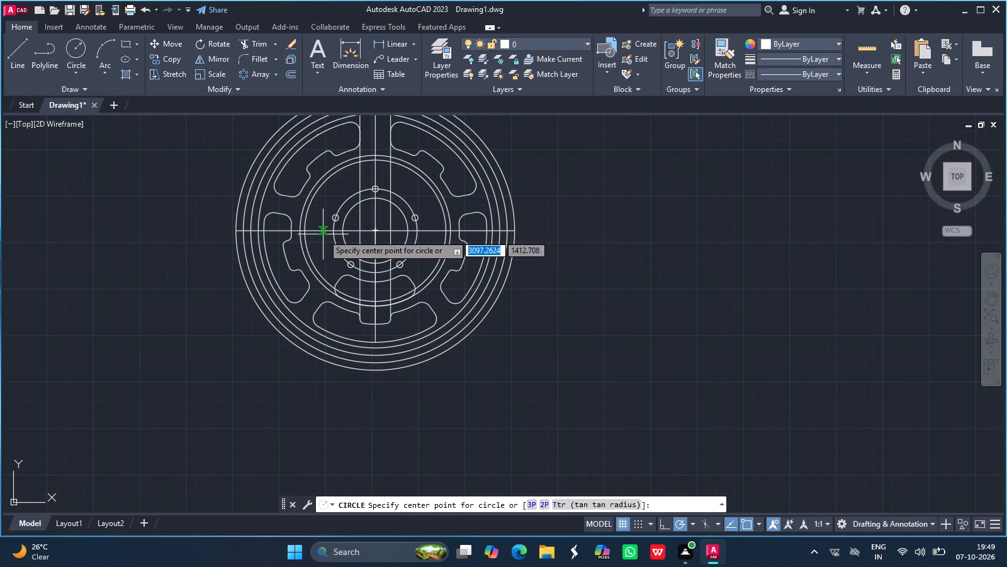
pyautogui.moveTo(375, 229); pyautogui.dragTo(288, 173)
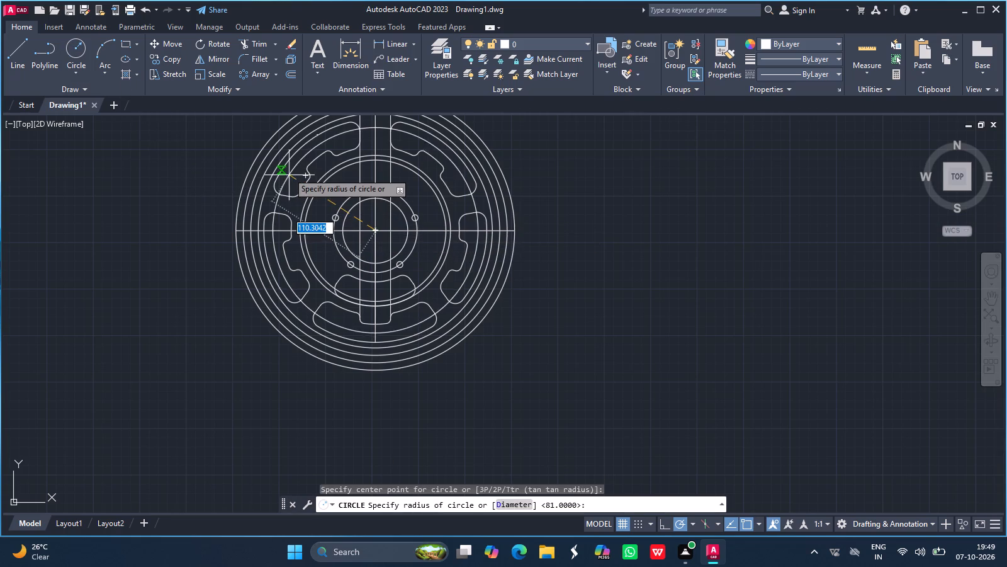
pyautogui.write('55')
pyautogui.press('Return')
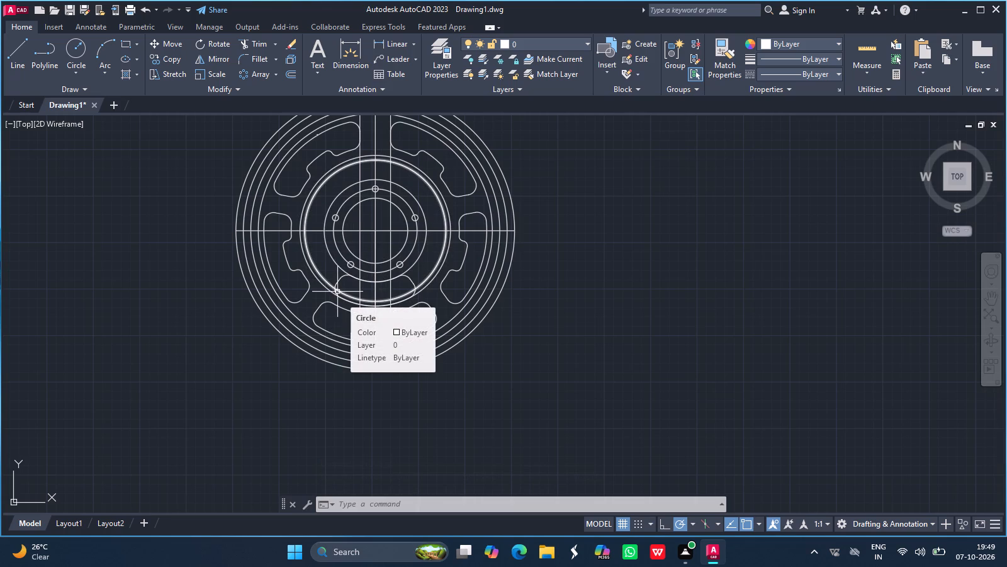
# Draw a line from the wheel's centre to the outer arc of the left window.
pyautogui.click(14, 53)
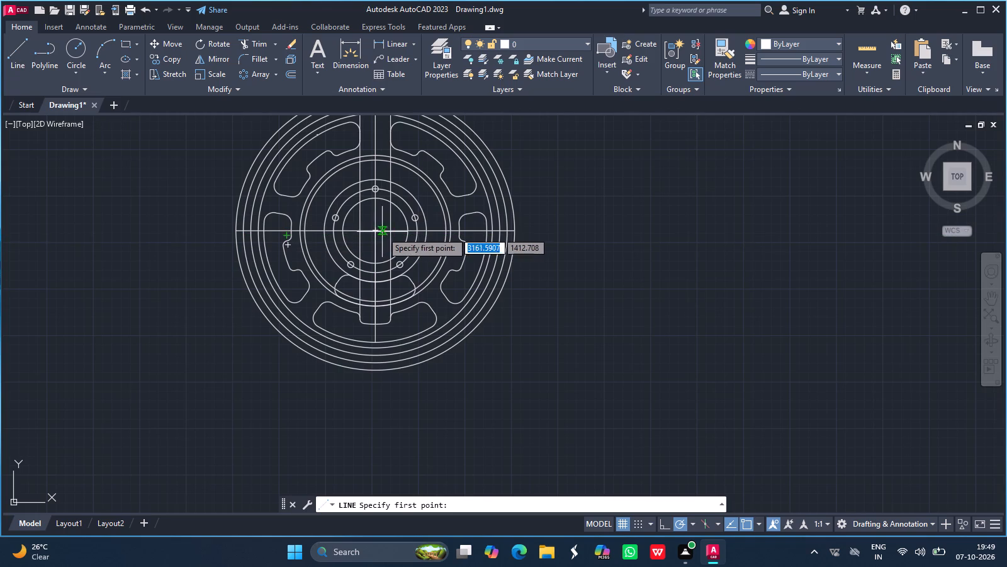
pyautogui.moveTo(376, 231); pyautogui.dragTo(257, 260)
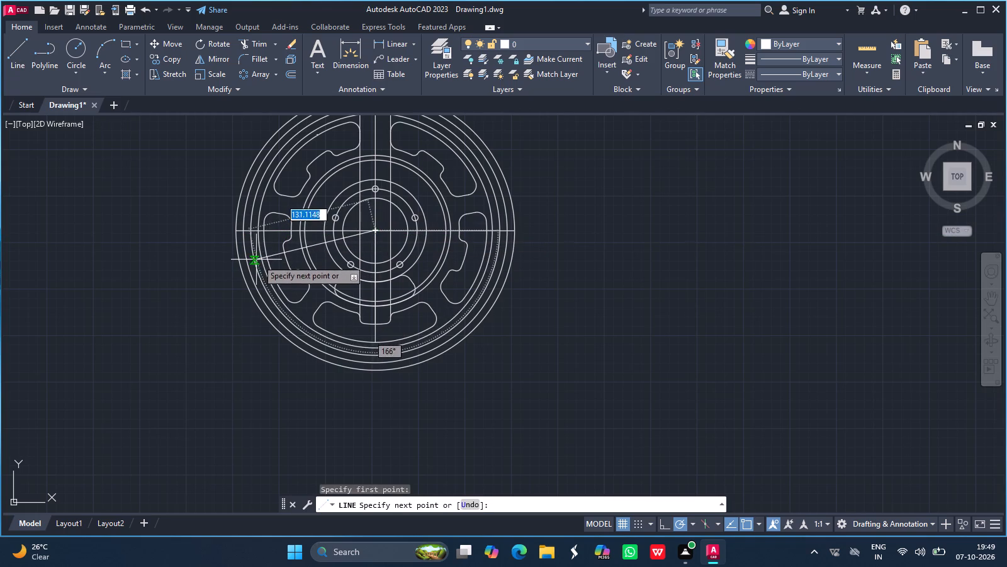
pyautogui.moveTo(257, 260); pyautogui.dragTo(267, 262)
pyautogui.click(267, 262)
pyautogui.press('Return')
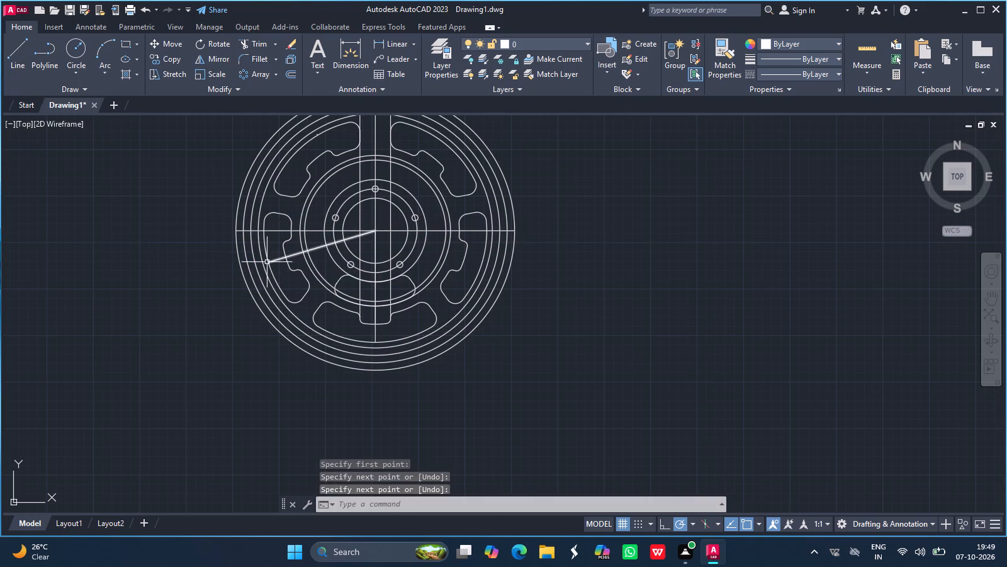
# Draw a line from the wheel's centre to the outer arc of the right window.
pyautogui.click(19, 55)
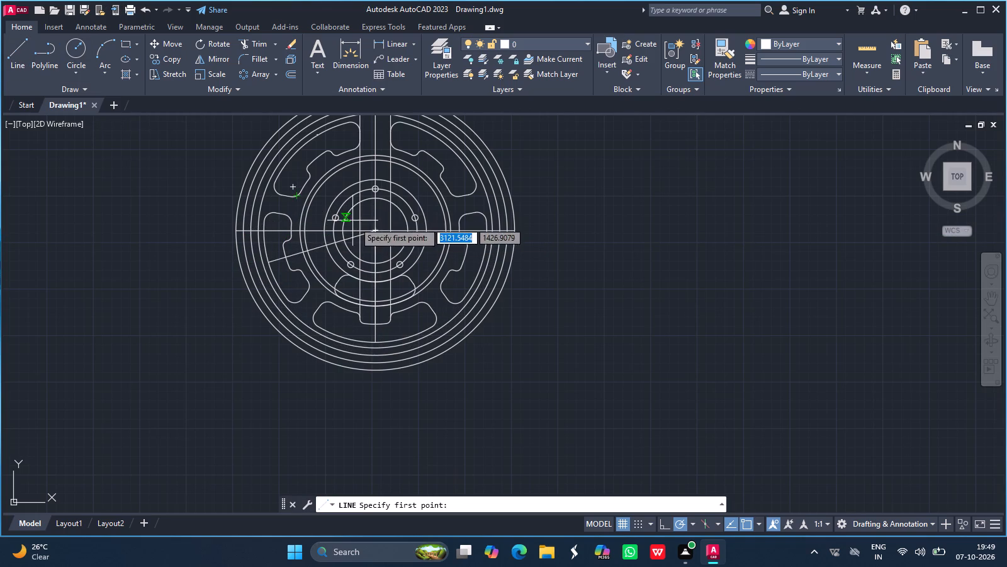
pyautogui.moveTo(374, 234); pyautogui.dragTo(370, 324)
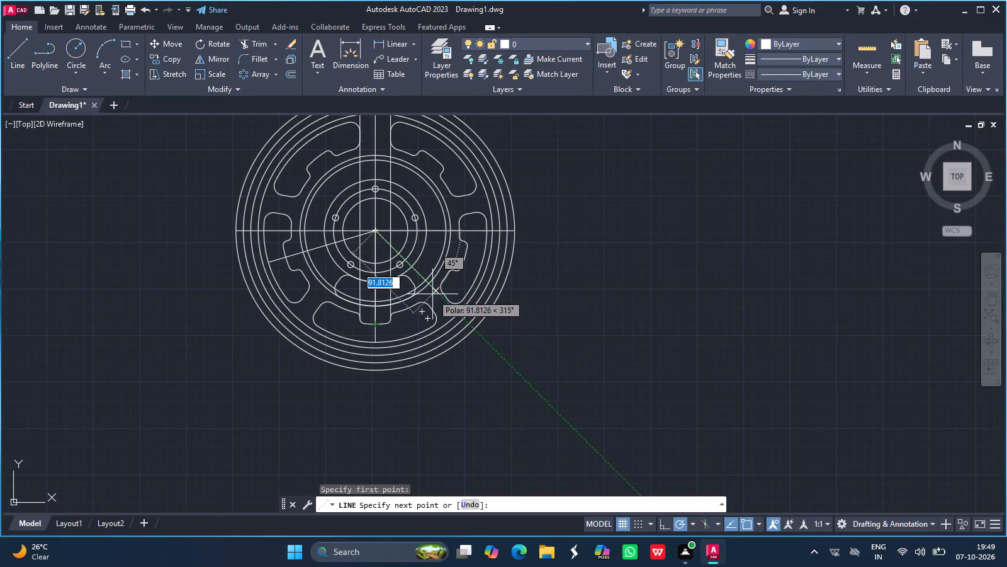
pyautogui.click(481, 262)
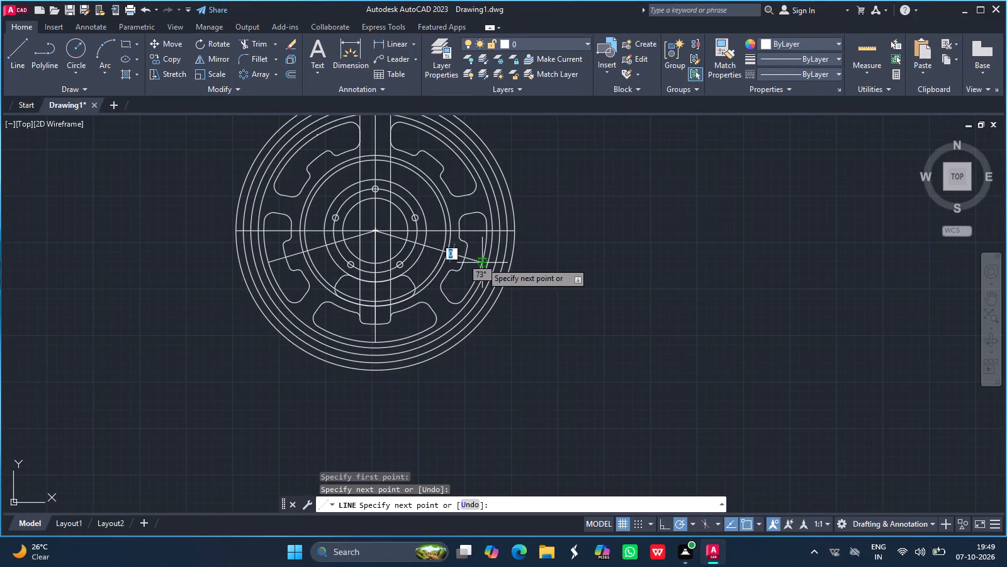
pyautogui.press('Return')
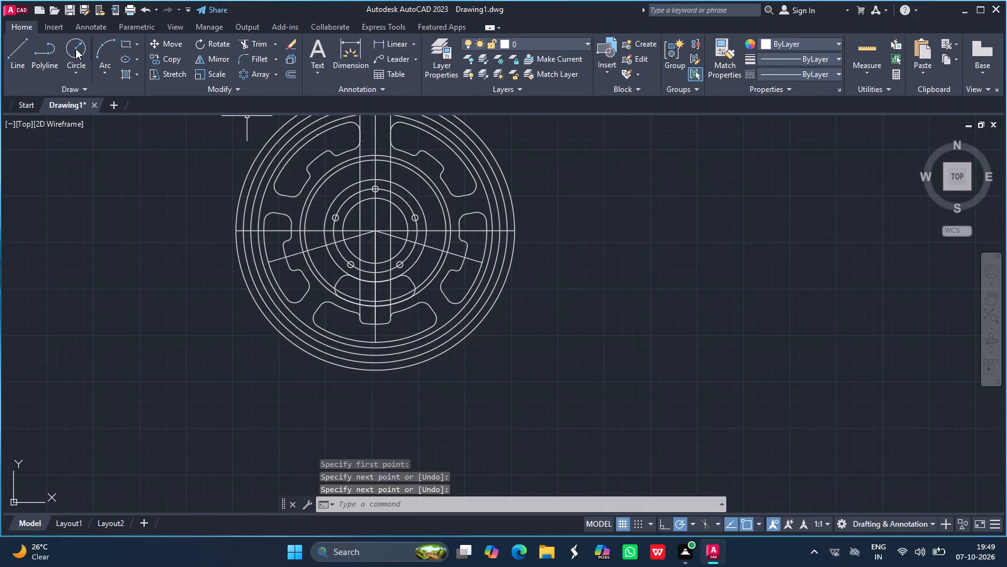
# Draw a line from the wheel's centre to the upper-right window's outer arc, about 120 long at about 51°.
pyautogui.click(76, 49)
pyautogui.click(12, 54)
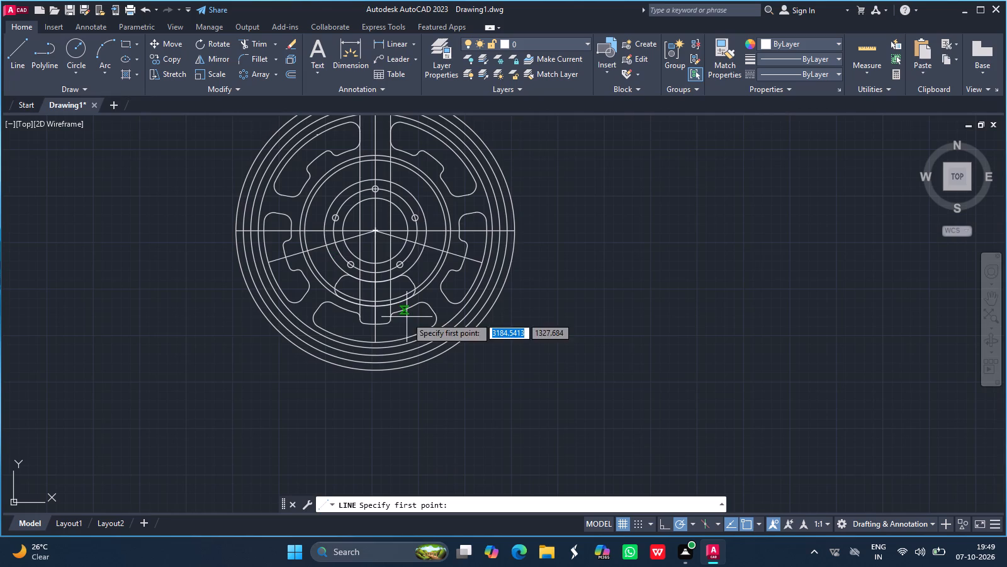
pyautogui.click(374, 227)
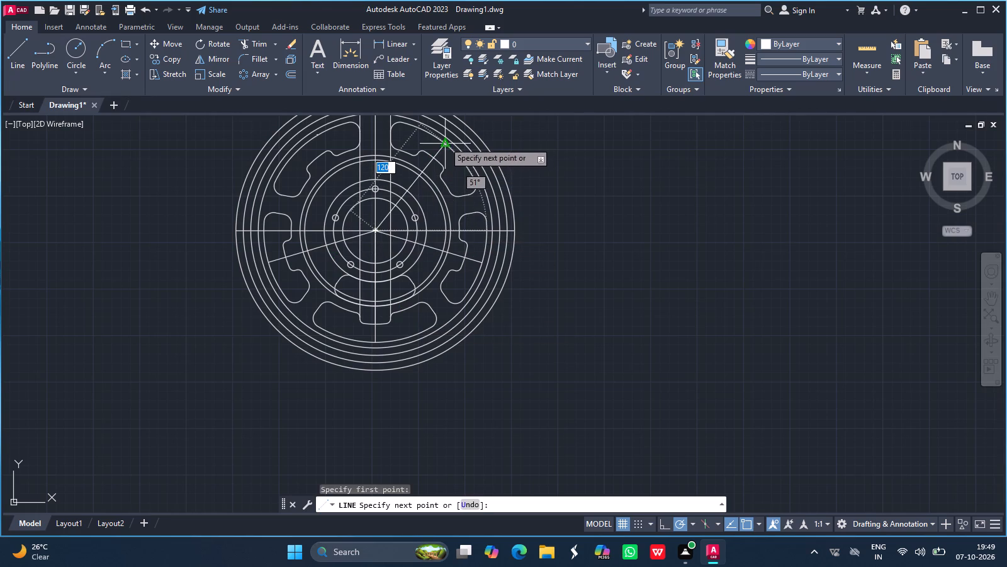
pyautogui.click(446, 140)
pyautogui.press('Return')
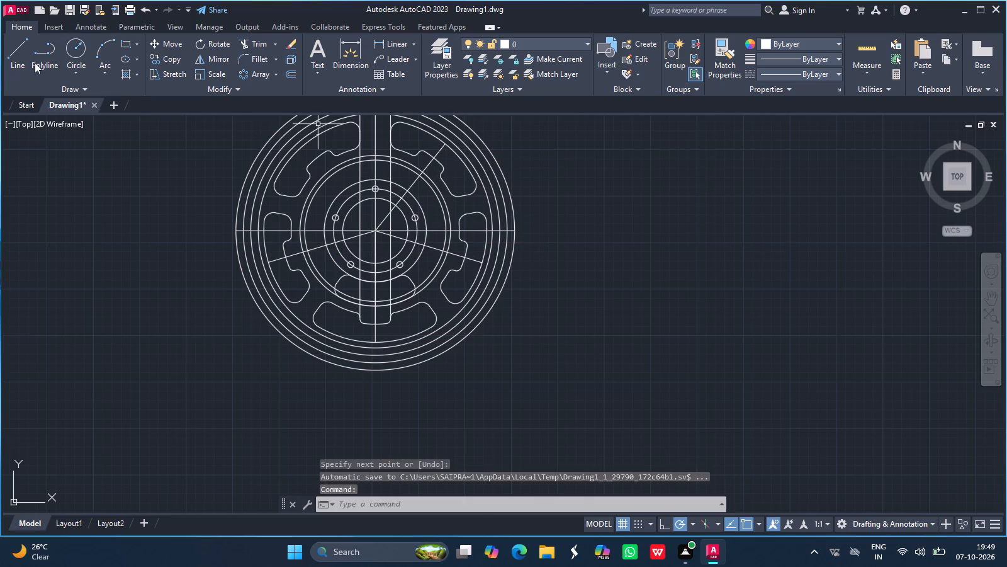
# Draw a line from the wheel's centre to the upper-left window's outer arc, about 120 long at about 129°.
pyautogui.click(21, 42)
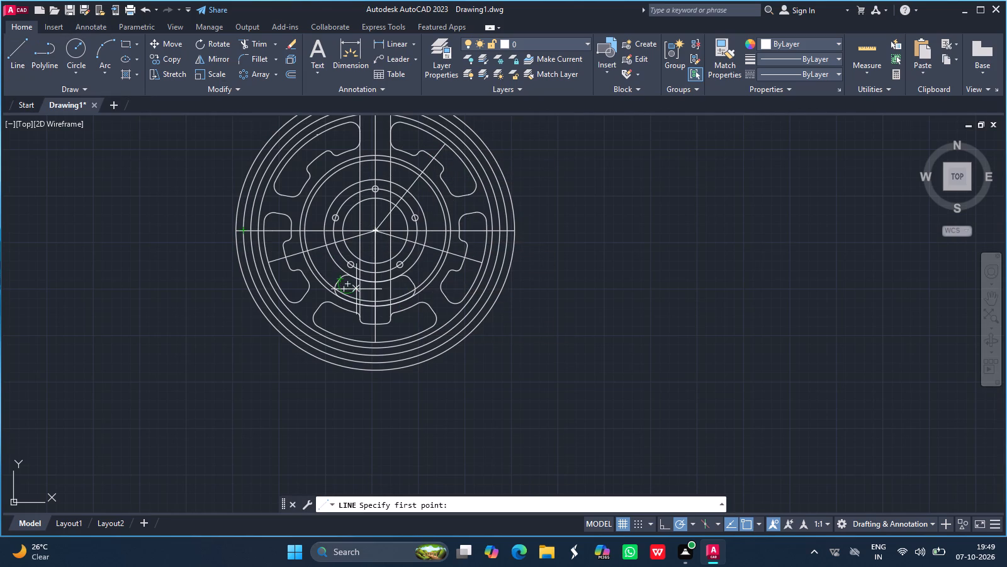
pyautogui.click(374, 227)
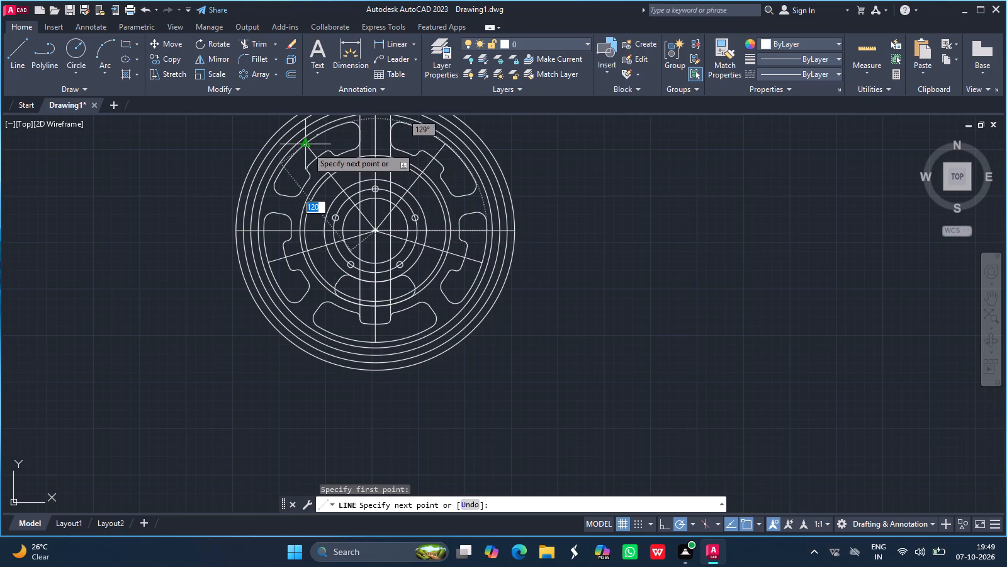
pyautogui.click(307, 147)
pyautogui.press('Return')
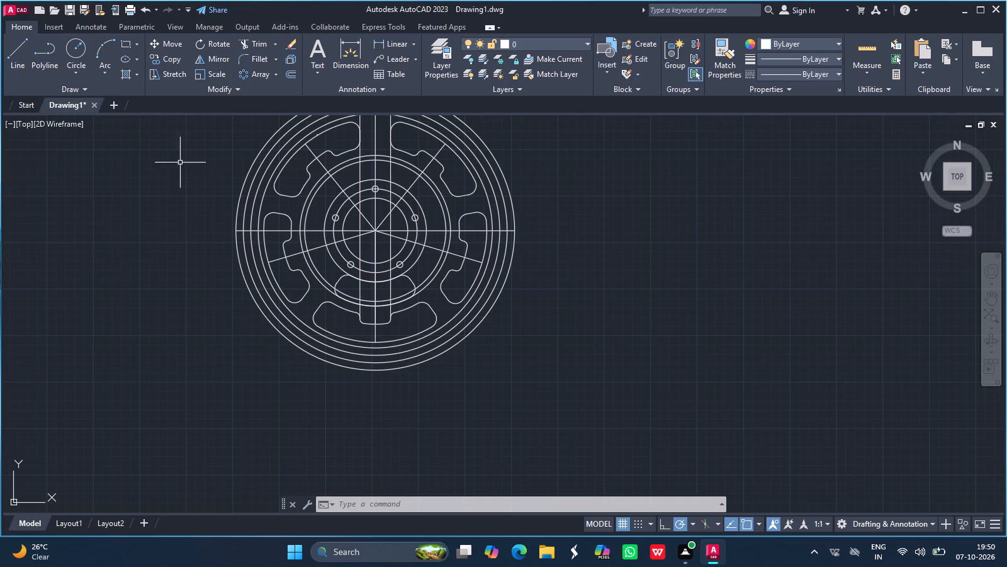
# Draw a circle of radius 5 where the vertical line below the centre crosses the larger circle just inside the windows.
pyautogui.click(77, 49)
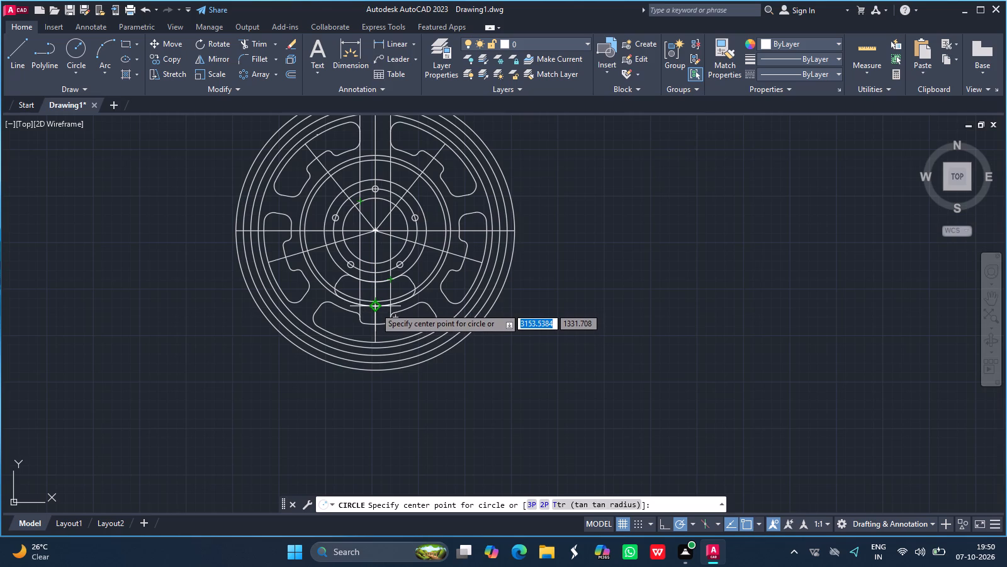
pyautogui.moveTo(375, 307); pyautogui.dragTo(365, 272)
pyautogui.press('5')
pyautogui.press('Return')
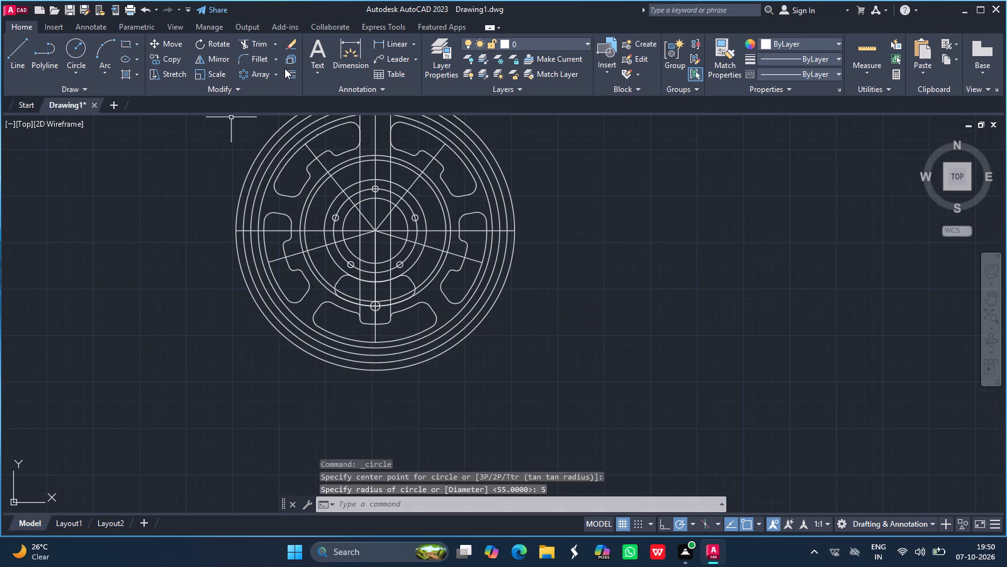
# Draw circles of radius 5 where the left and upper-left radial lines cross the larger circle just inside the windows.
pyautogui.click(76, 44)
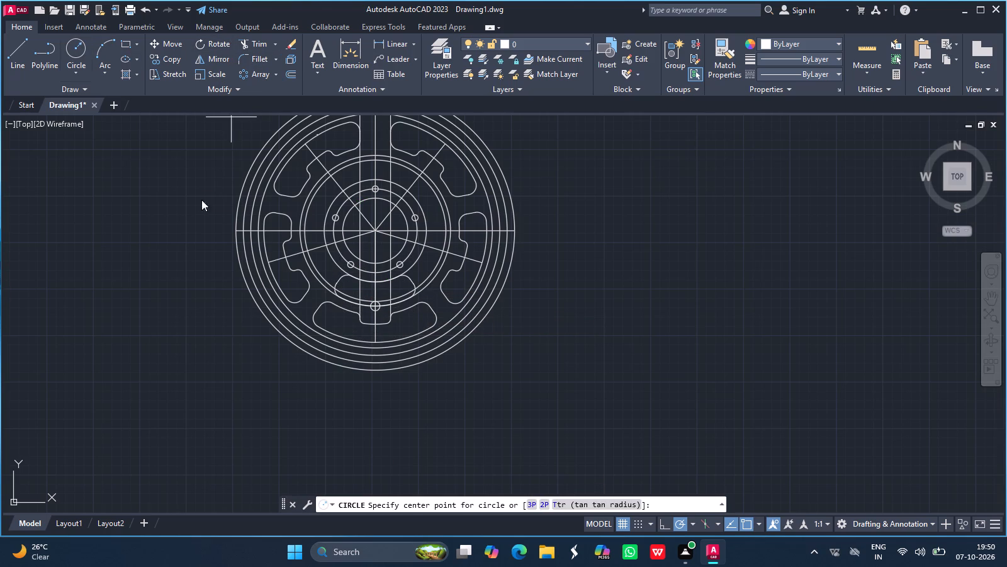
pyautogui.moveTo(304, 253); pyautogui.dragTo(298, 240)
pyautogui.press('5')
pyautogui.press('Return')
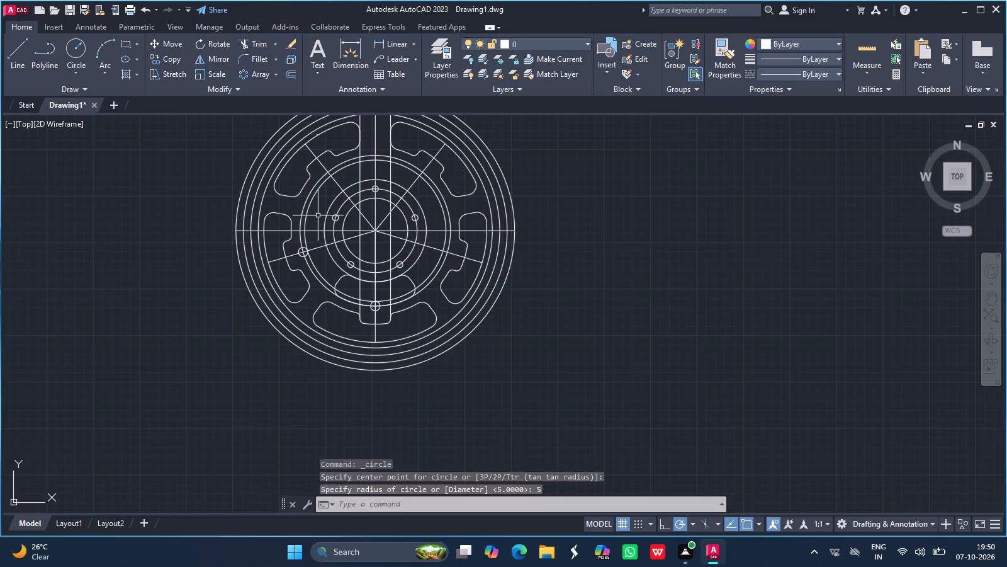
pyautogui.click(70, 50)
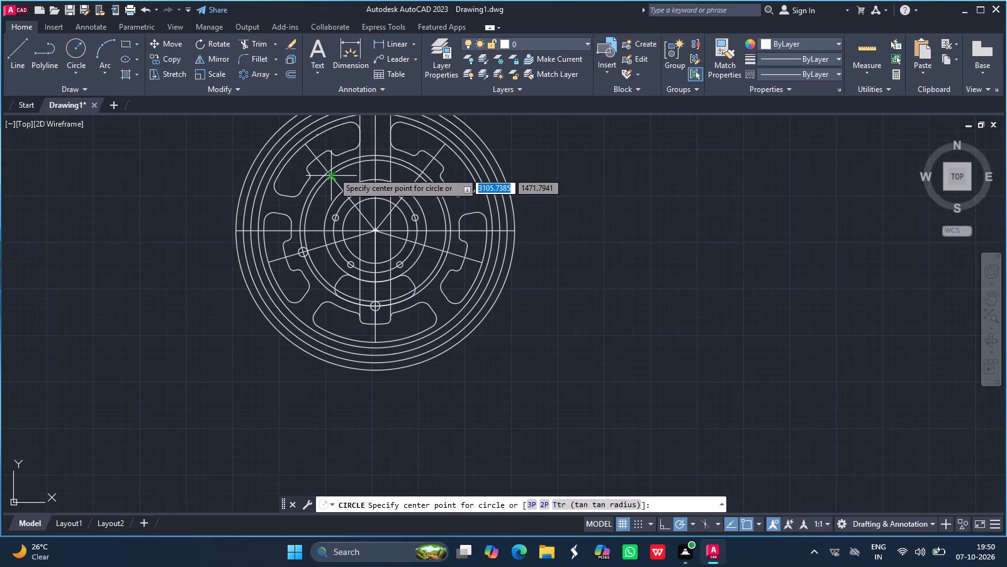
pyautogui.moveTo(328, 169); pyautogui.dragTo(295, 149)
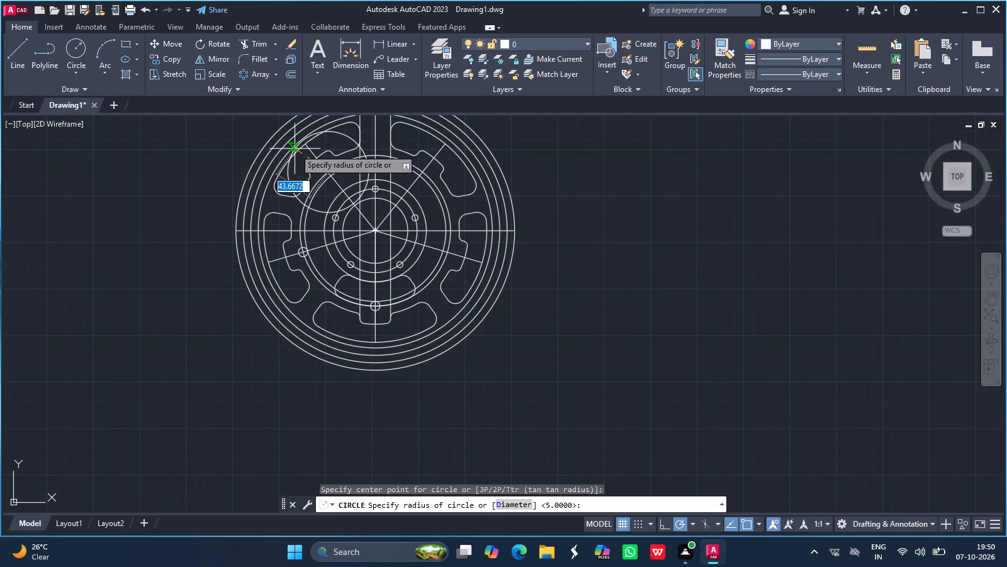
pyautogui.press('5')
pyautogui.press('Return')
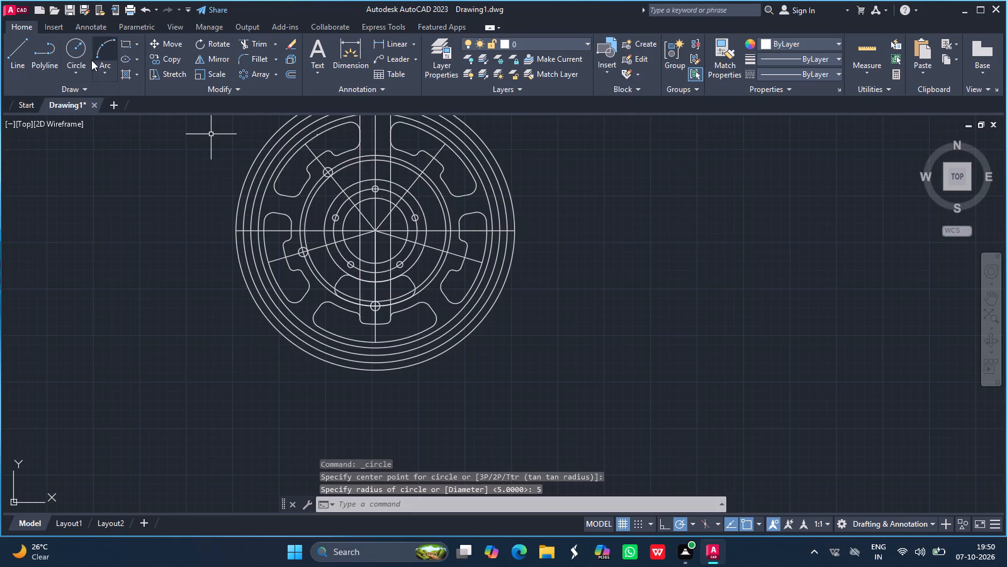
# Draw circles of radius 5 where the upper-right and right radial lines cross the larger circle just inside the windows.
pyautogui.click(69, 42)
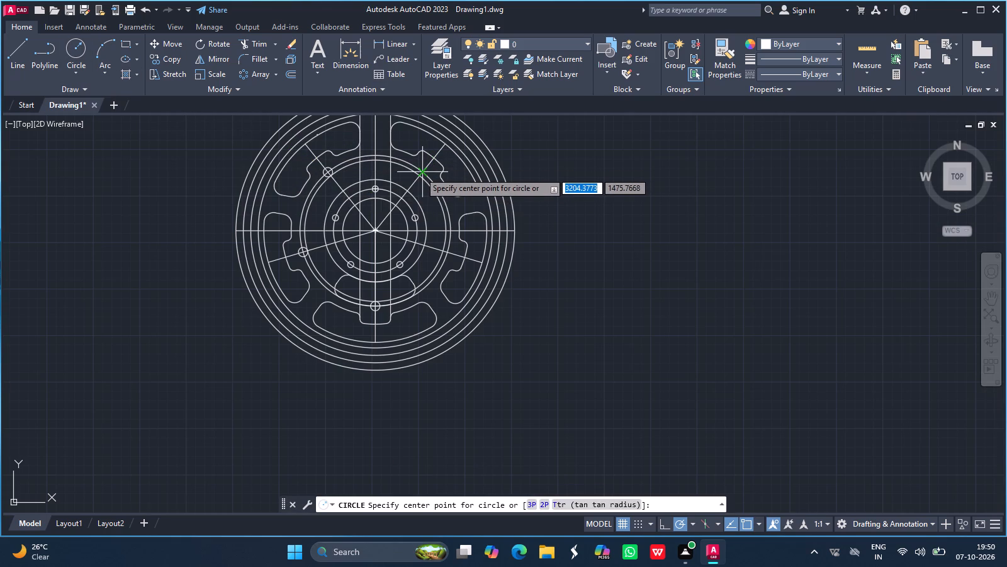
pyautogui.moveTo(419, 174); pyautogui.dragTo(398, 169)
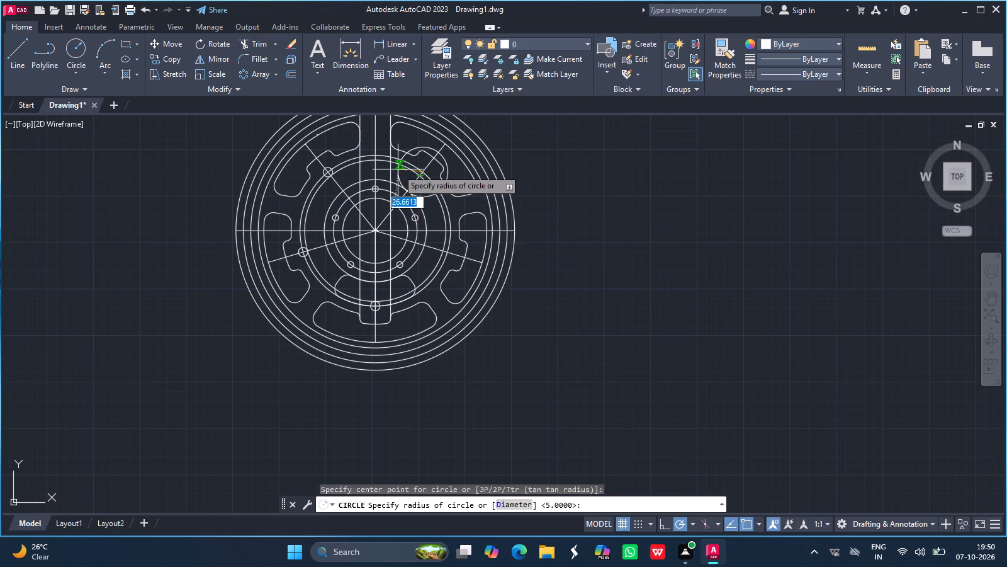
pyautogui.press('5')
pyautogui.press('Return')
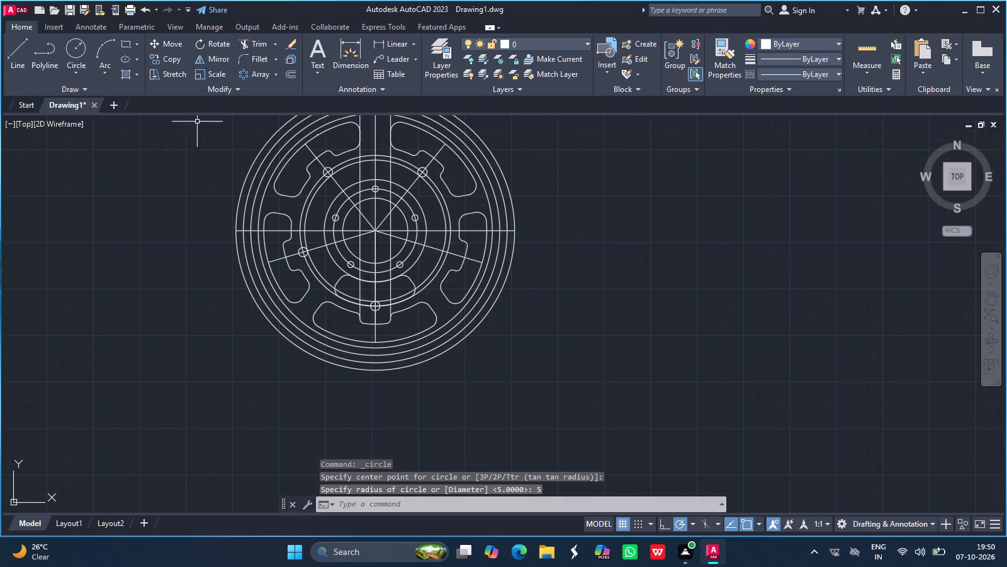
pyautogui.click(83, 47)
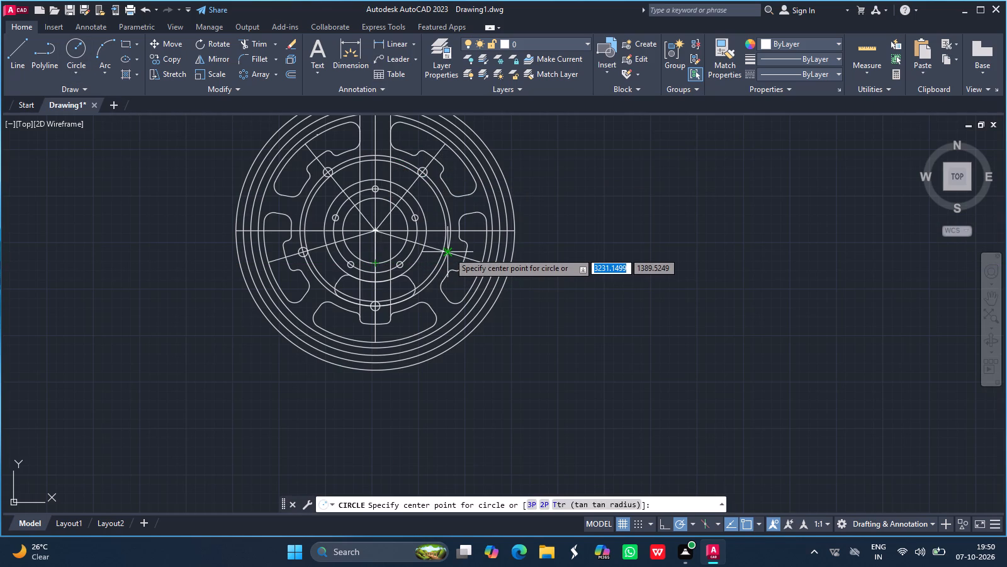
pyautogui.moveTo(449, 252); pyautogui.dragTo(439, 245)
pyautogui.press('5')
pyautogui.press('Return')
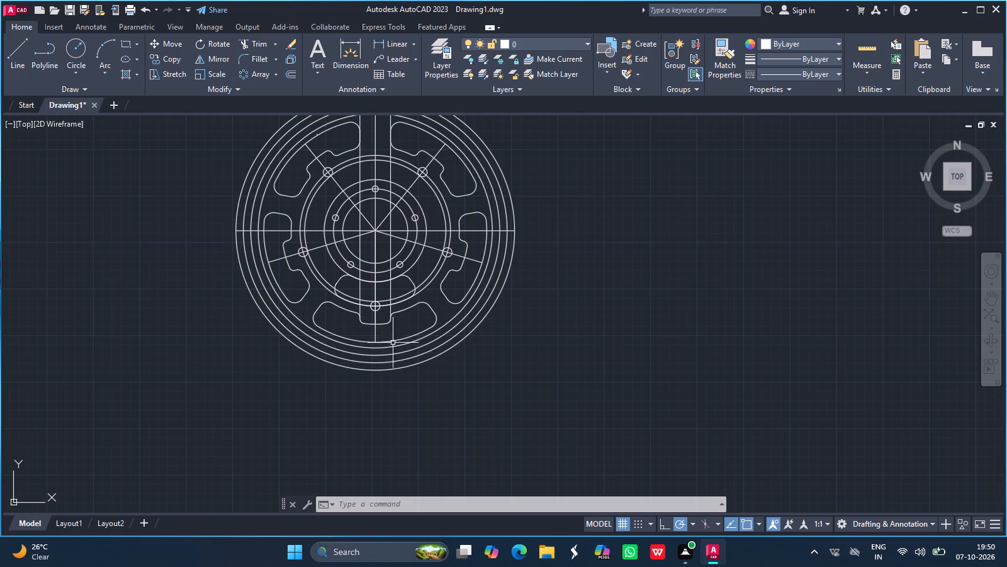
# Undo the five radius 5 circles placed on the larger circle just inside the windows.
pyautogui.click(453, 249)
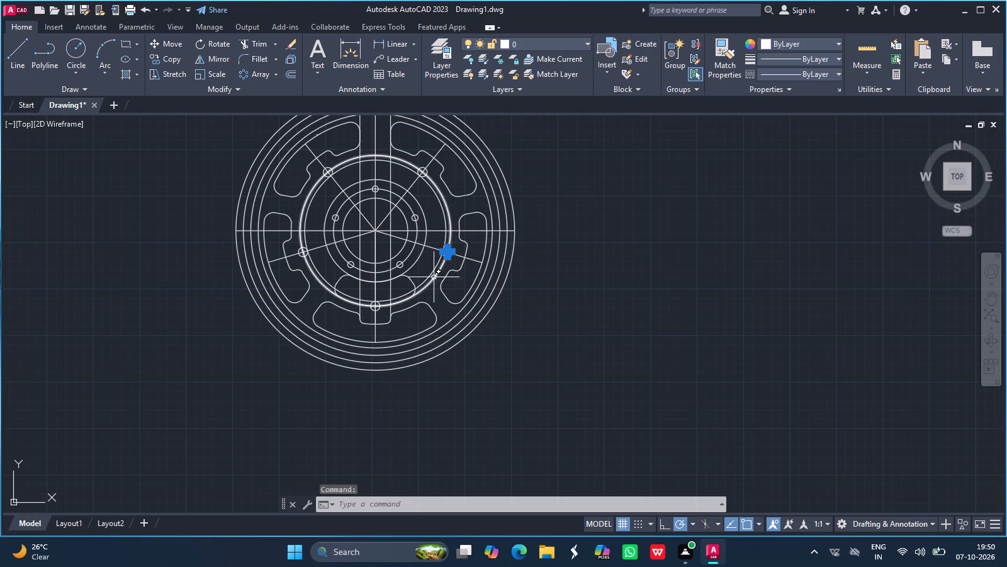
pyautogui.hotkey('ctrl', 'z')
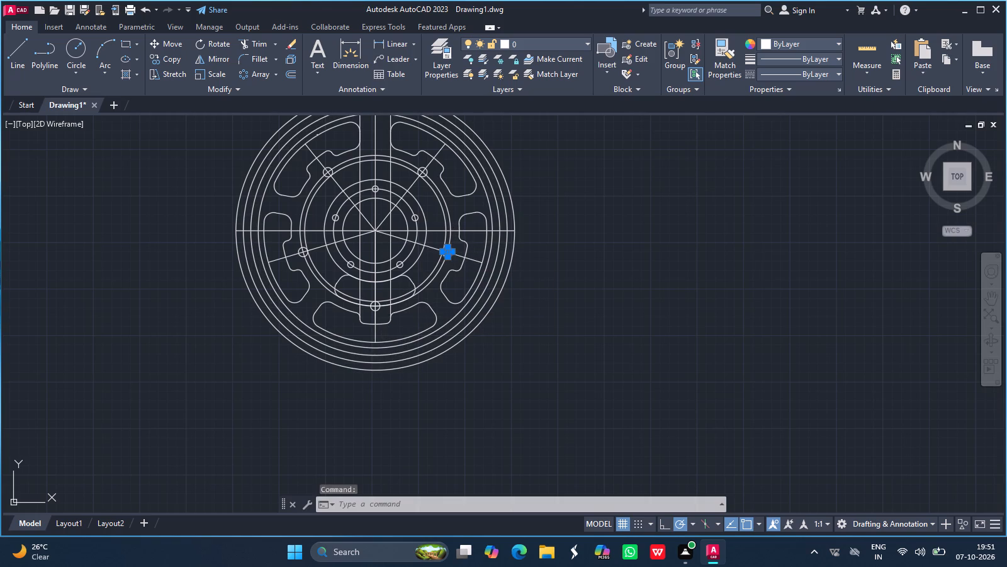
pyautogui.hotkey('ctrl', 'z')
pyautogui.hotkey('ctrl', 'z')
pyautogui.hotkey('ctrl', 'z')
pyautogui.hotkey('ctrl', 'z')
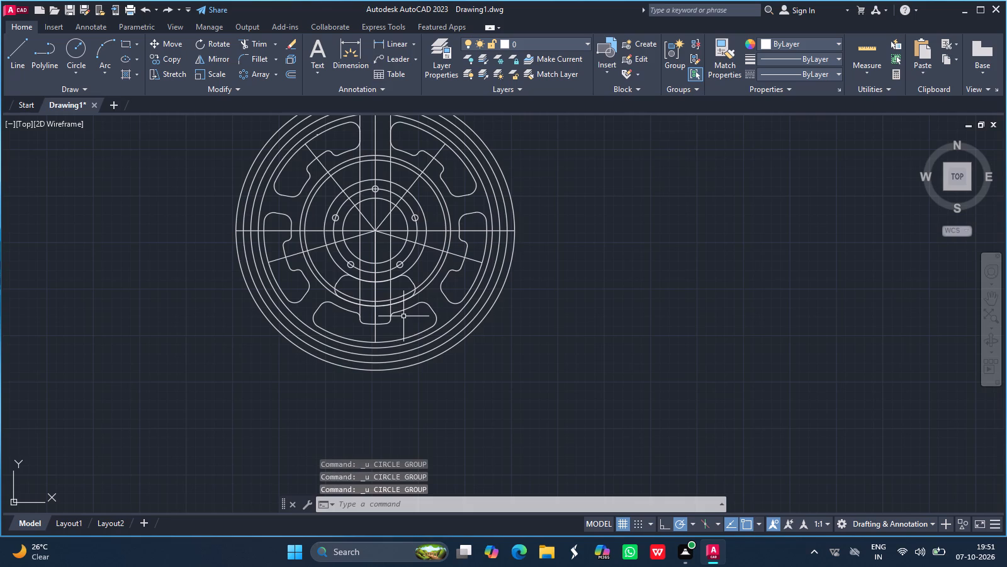
# Draw circles of radius 5 where the left and upper-left radial lines cross the smaller of the two circles inside the windows.
pyautogui.click(65, 40)
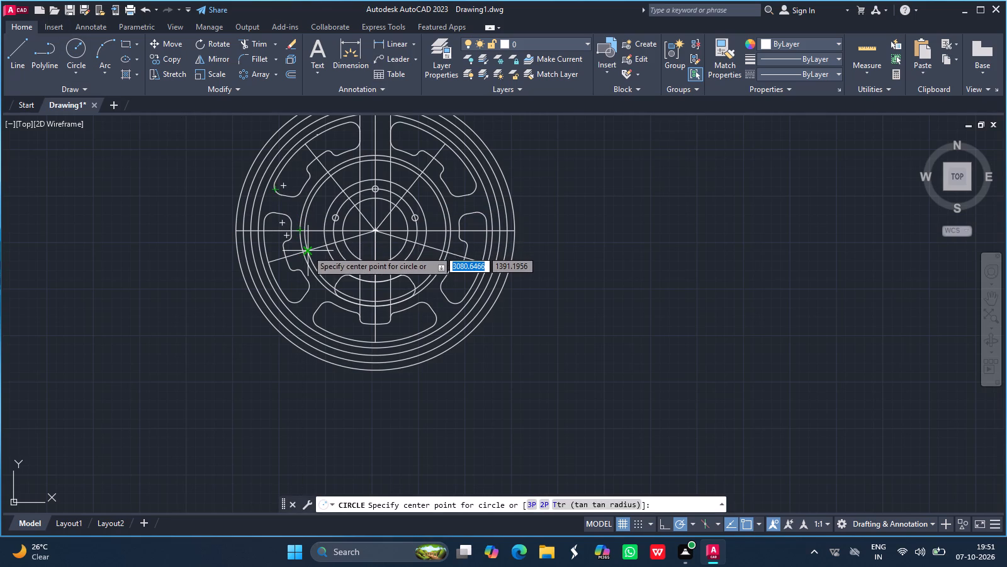
pyautogui.moveTo(308, 250); pyautogui.dragTo(300, 244)
pyautogui.press('5')
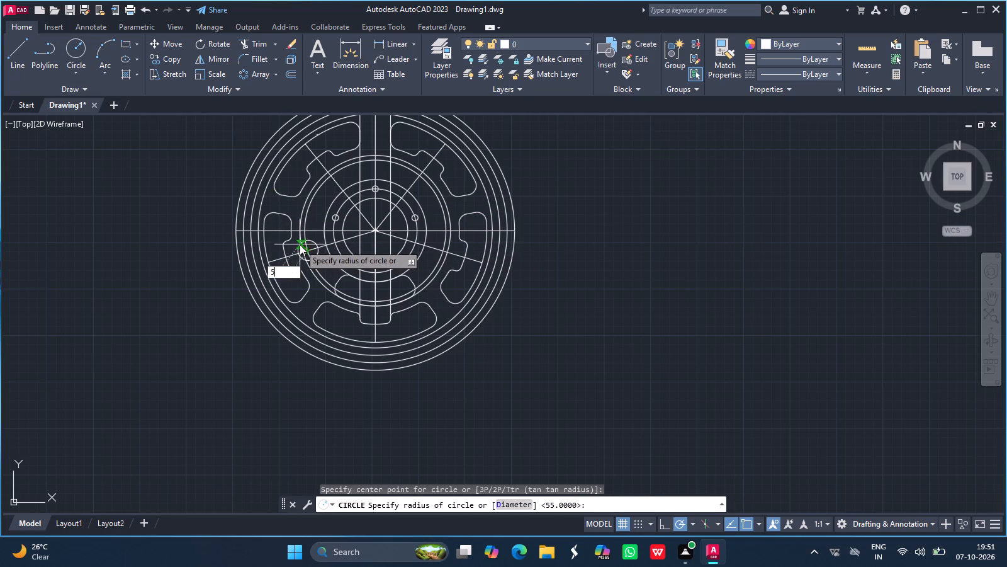
pyautogui.press('Return')
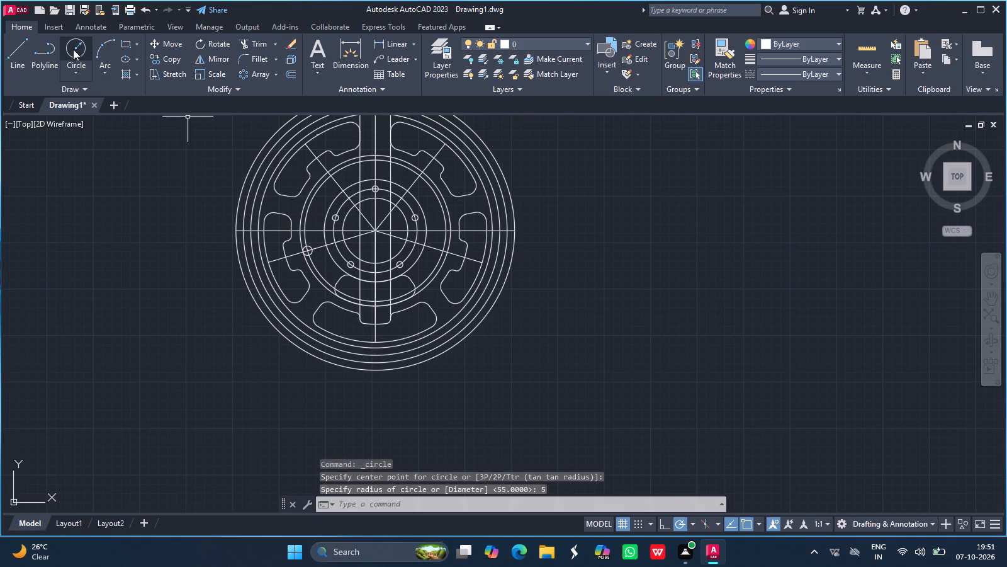
pyautogui.click(73, 49)
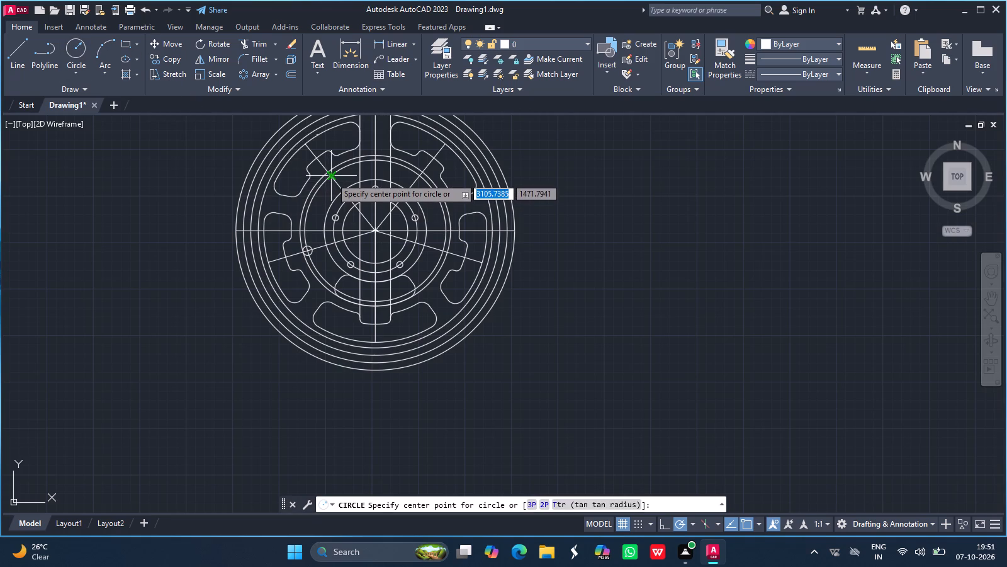
pyautogui.moveTo(331, 178); pyautogui.dragTo(317, 168)
pyautogui.press('5')
pyautogui.press('Return')
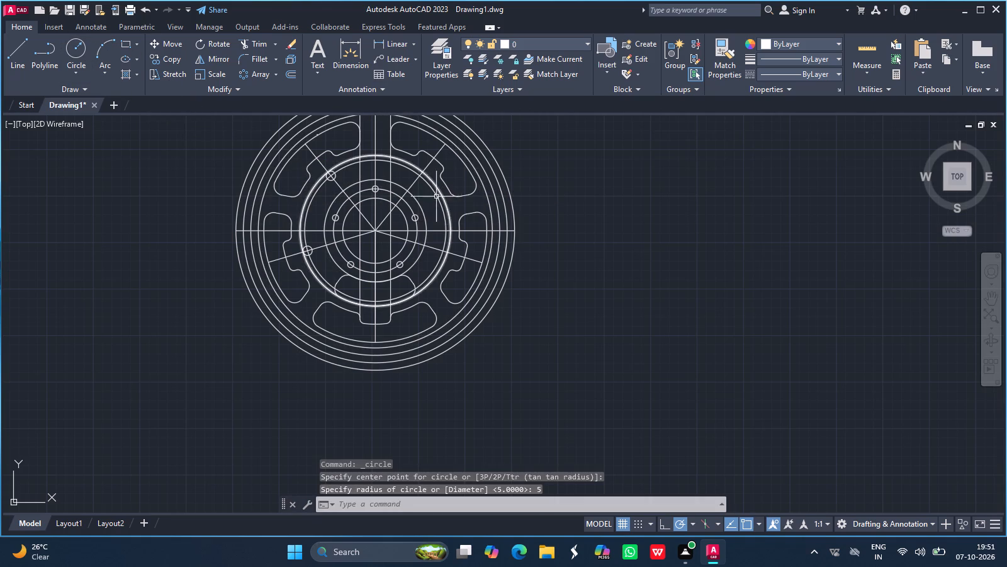
# Draw circles of radius 5 where the upper-right and right radial lines cross the smaller of the two circles inside the windows.
pyautogui.click(65, 46)
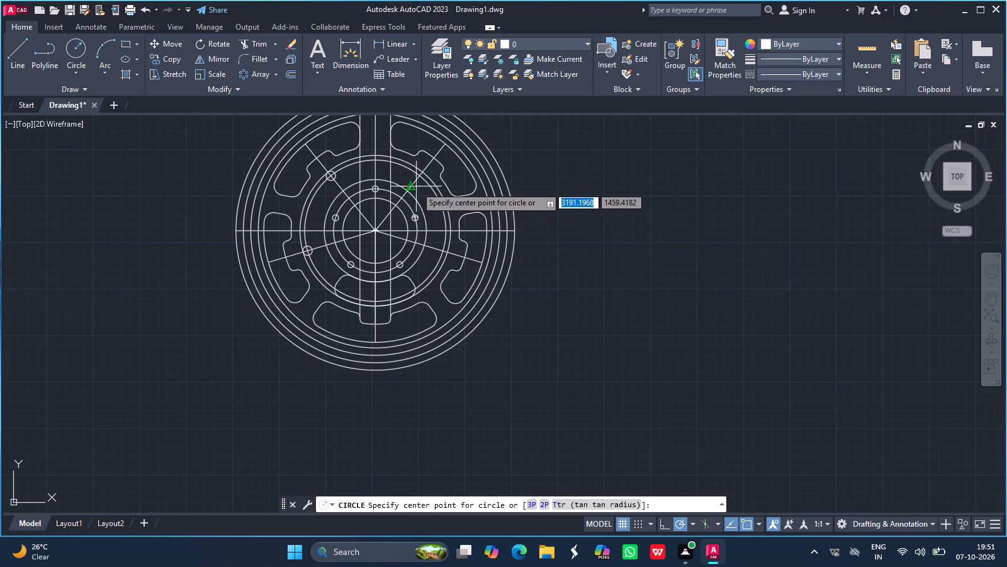
pyautogui.moveTo(417, 178); pyautogui.dragTo(407, 168)
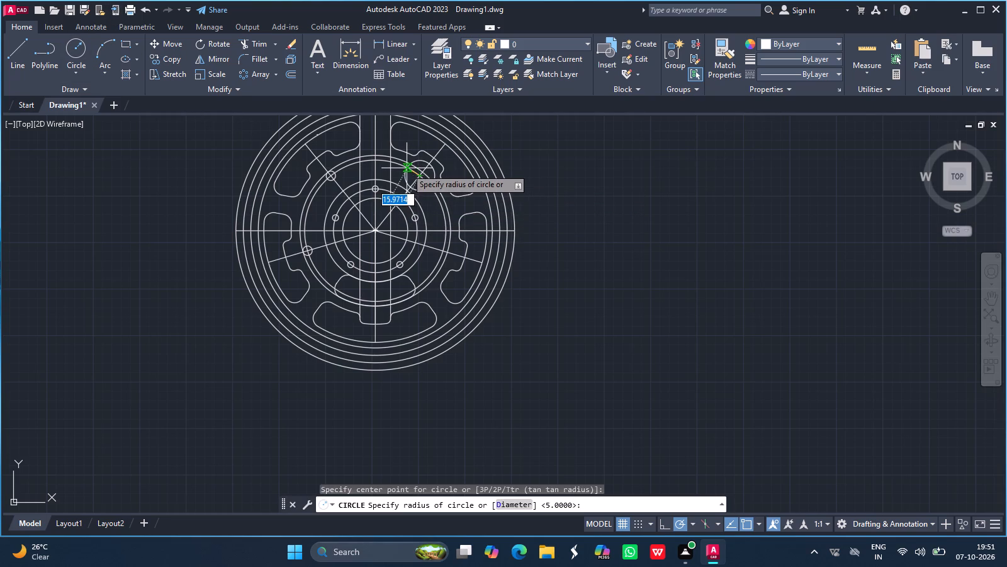
pyautogui.press('5')
pyautogui.press('Return')
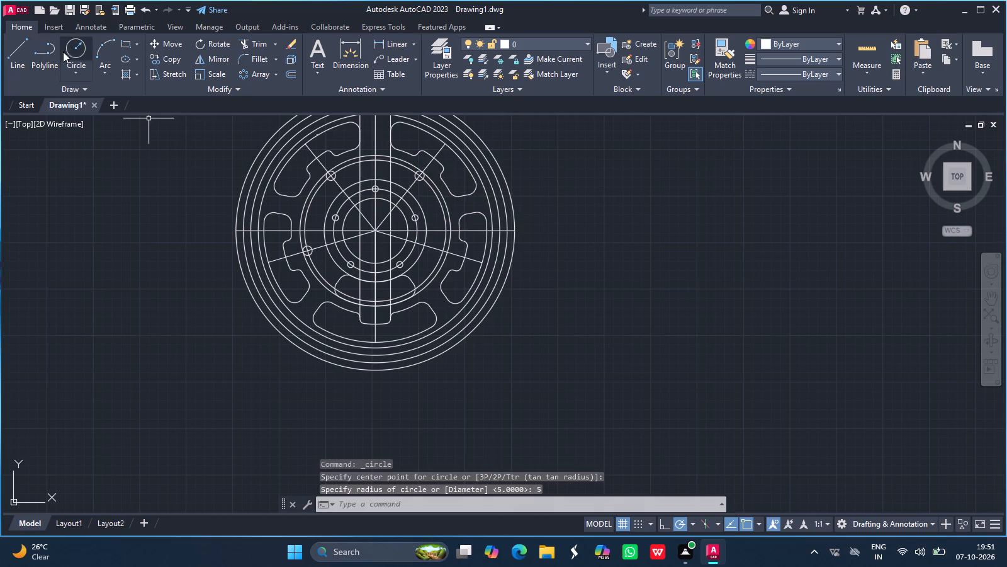
pyautogui.click(65, 52)
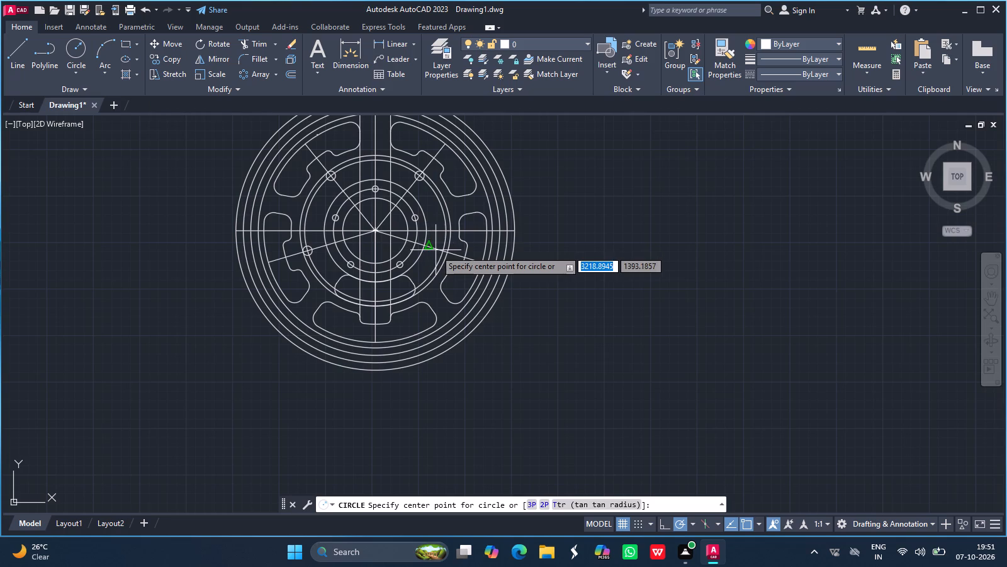
pyautogui.moveTo(443, 249); pyautogui.dragTo(436, 238)
pyautogui.press('5')
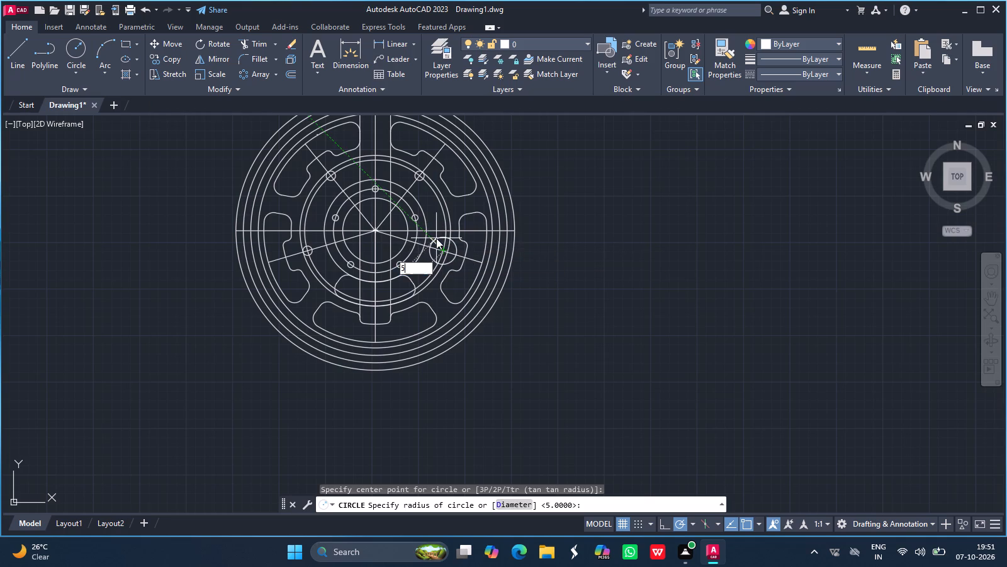
pyautogui.press('Return')
# Draw a circle of radius 5 where the vertical line below the centre crosses the smaller of the two circles inside the windows.
pyautogui.click(78, 49)
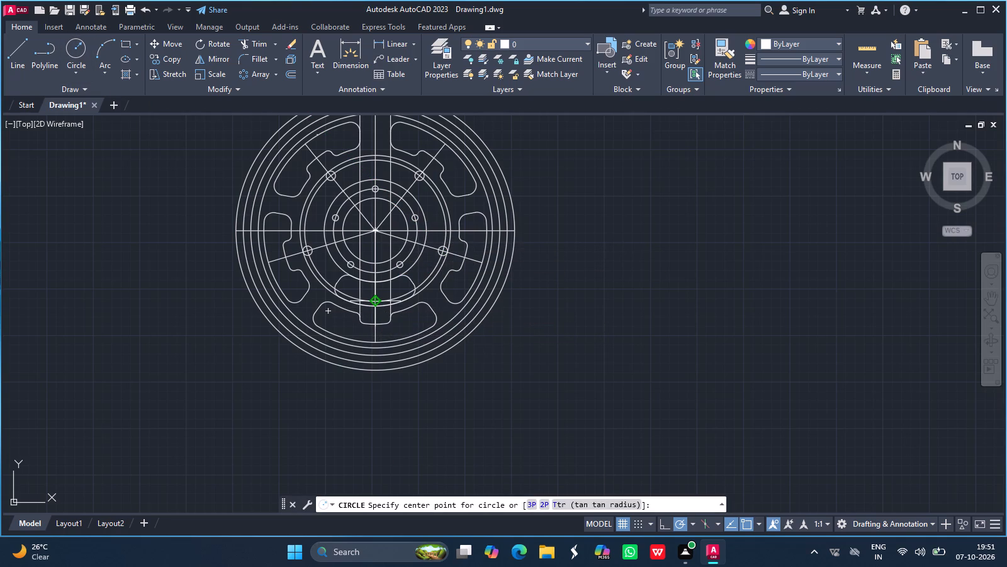
pyautogui.moveTo(375, 301); pyautogui.dragTo(368, 290)
pyautogui.press('5')
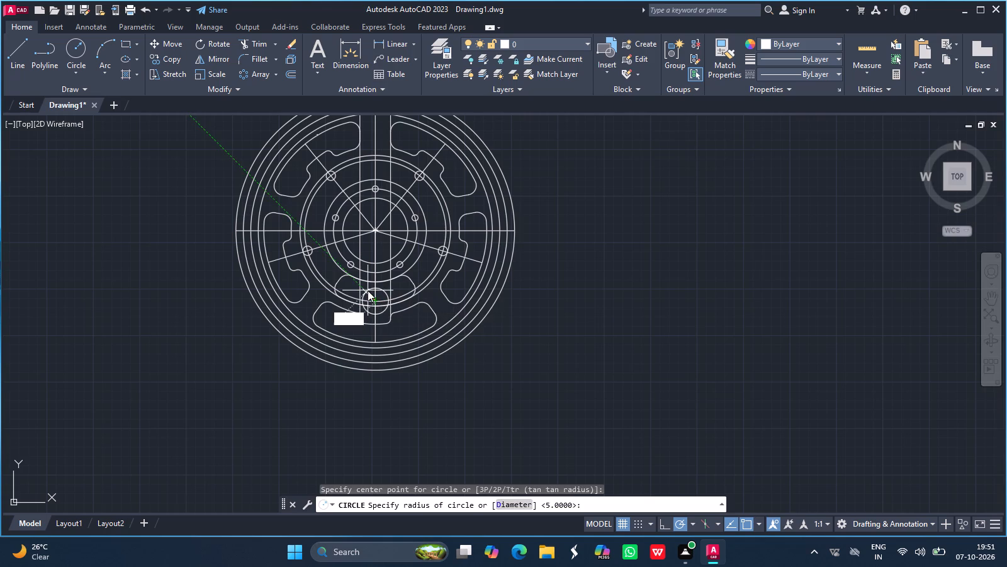
pyautogui.press('Return')
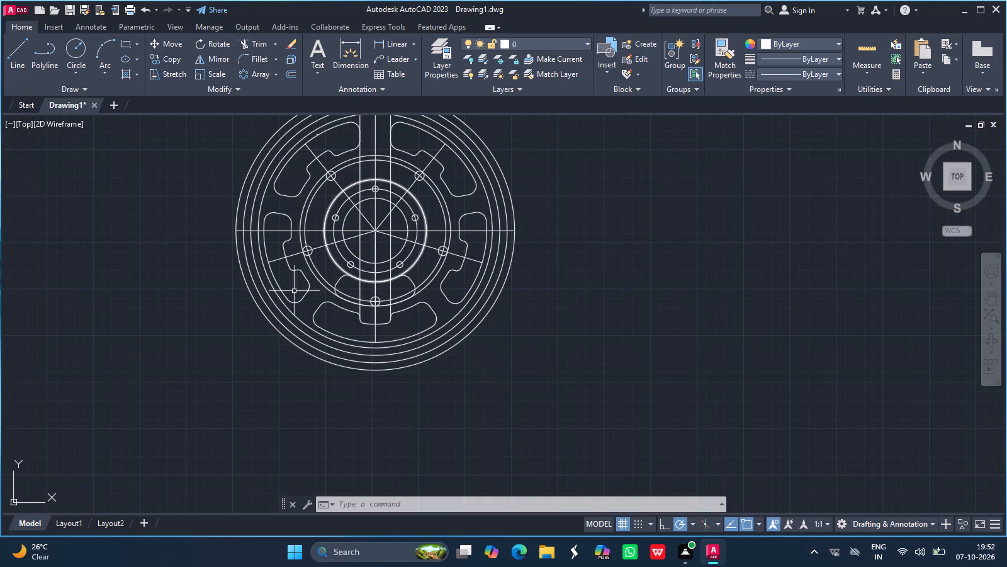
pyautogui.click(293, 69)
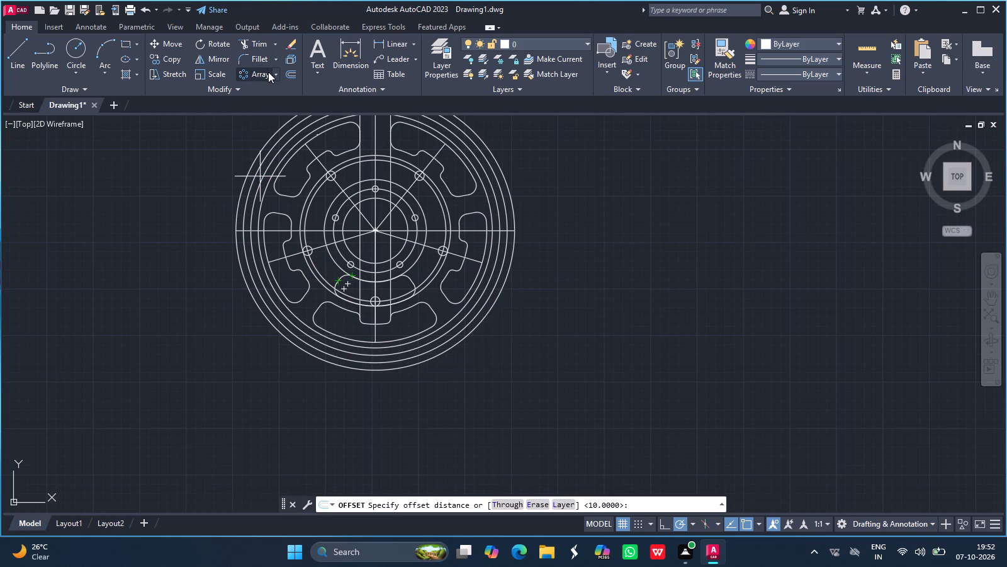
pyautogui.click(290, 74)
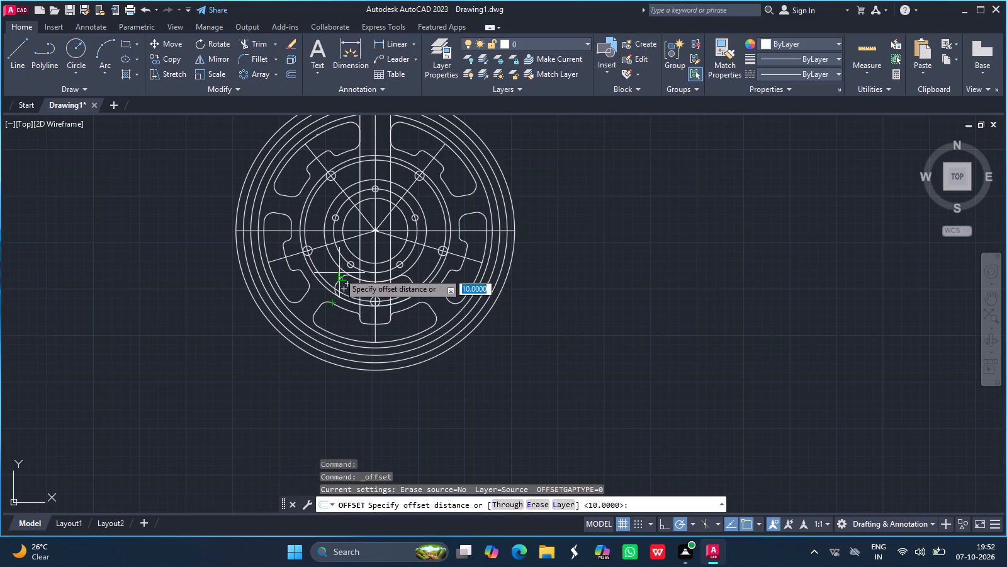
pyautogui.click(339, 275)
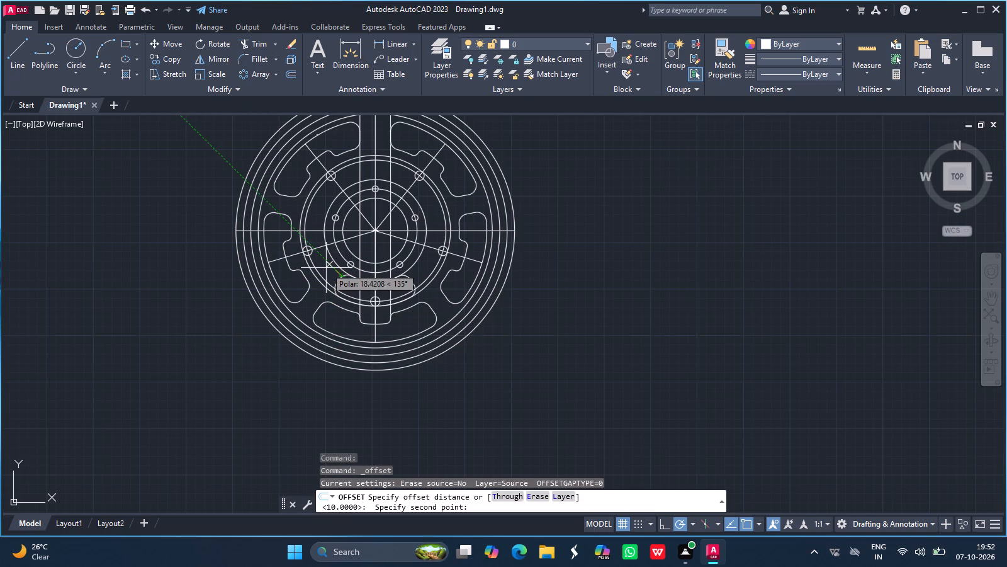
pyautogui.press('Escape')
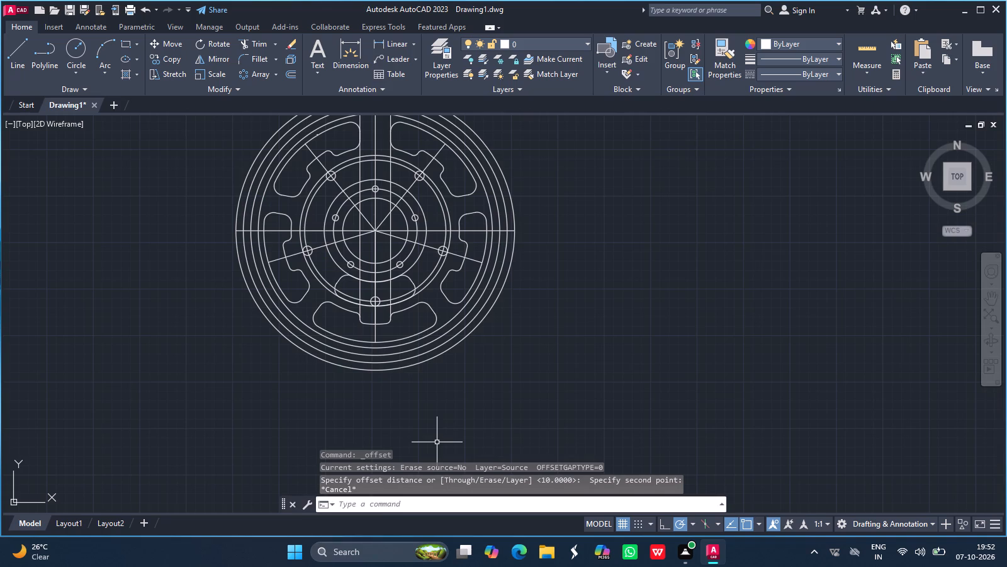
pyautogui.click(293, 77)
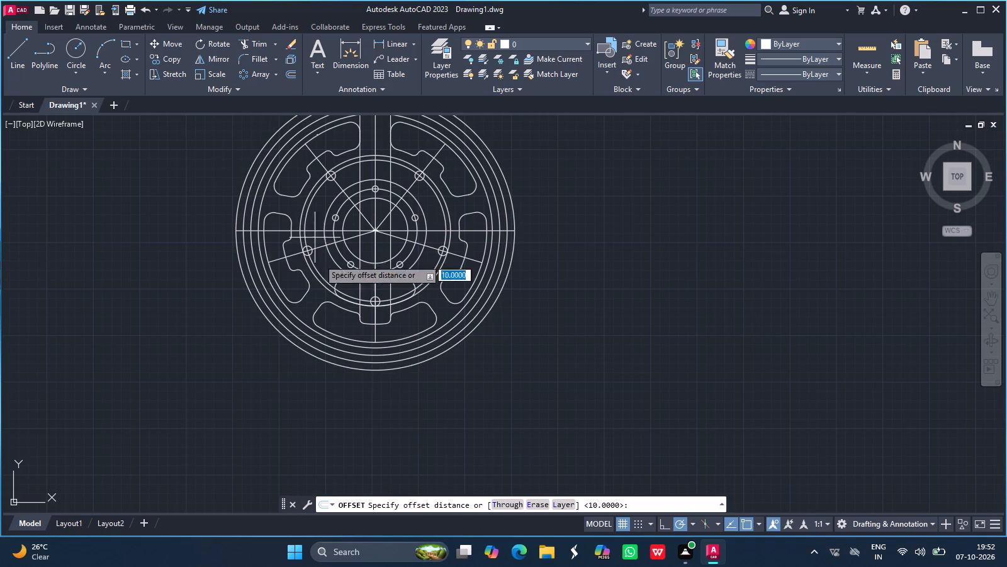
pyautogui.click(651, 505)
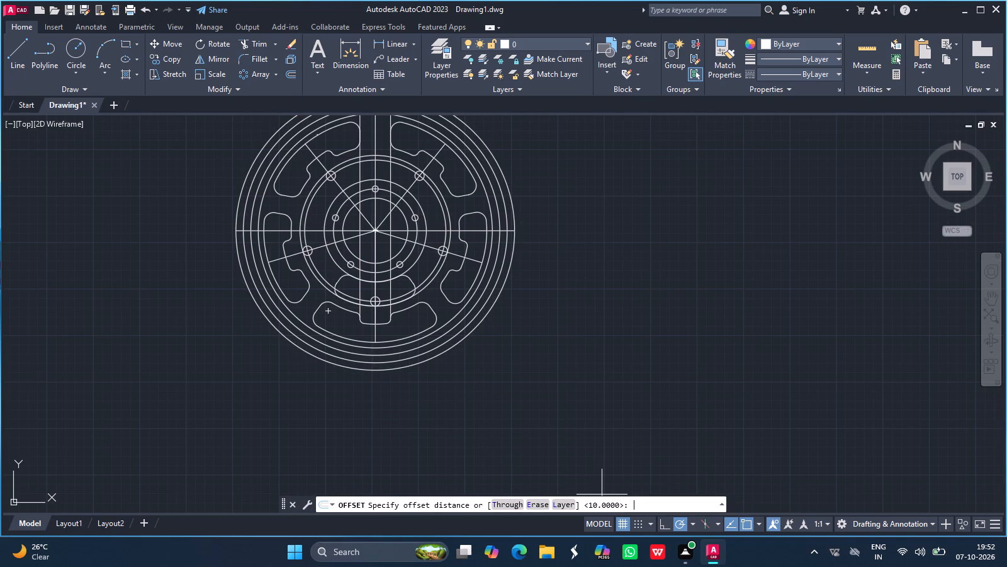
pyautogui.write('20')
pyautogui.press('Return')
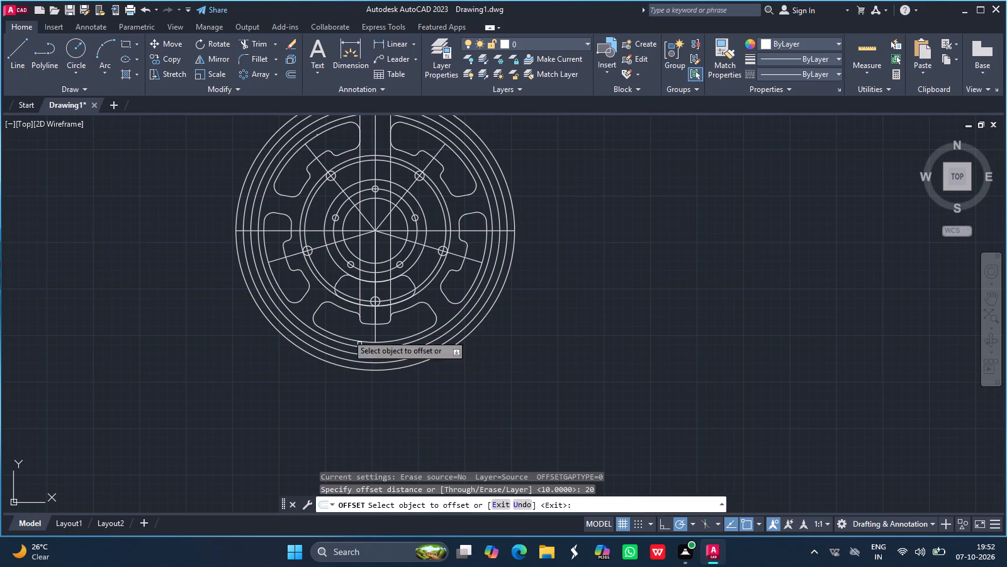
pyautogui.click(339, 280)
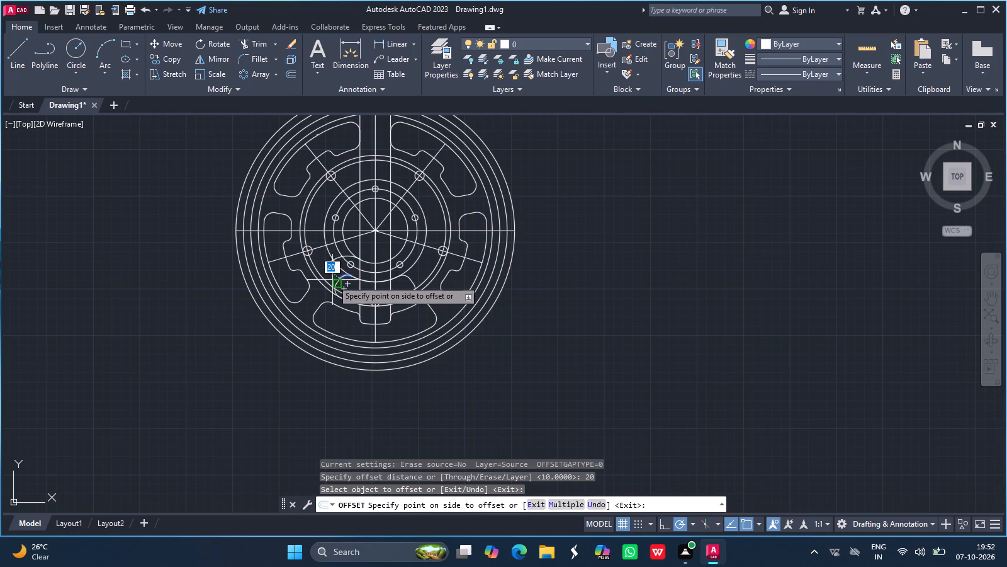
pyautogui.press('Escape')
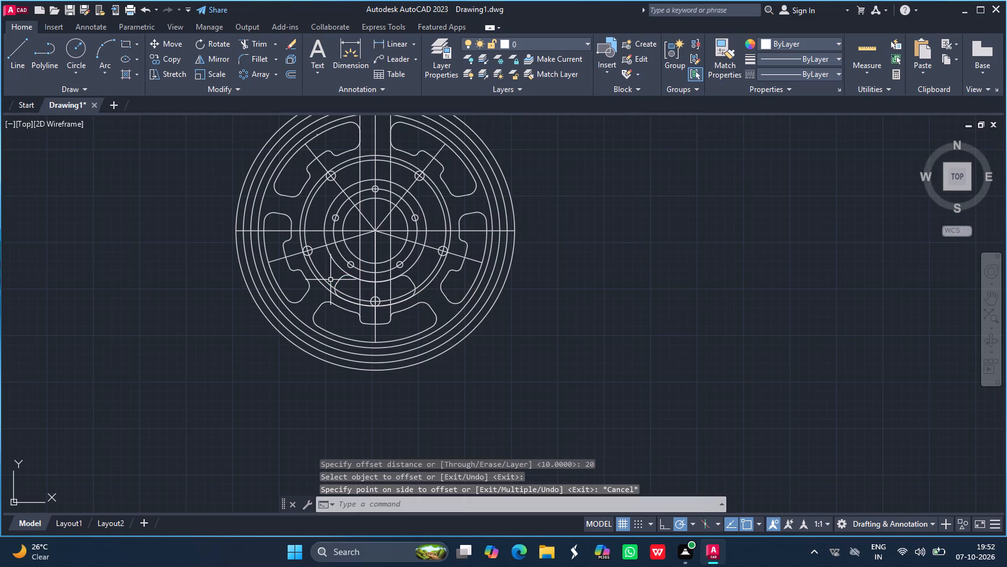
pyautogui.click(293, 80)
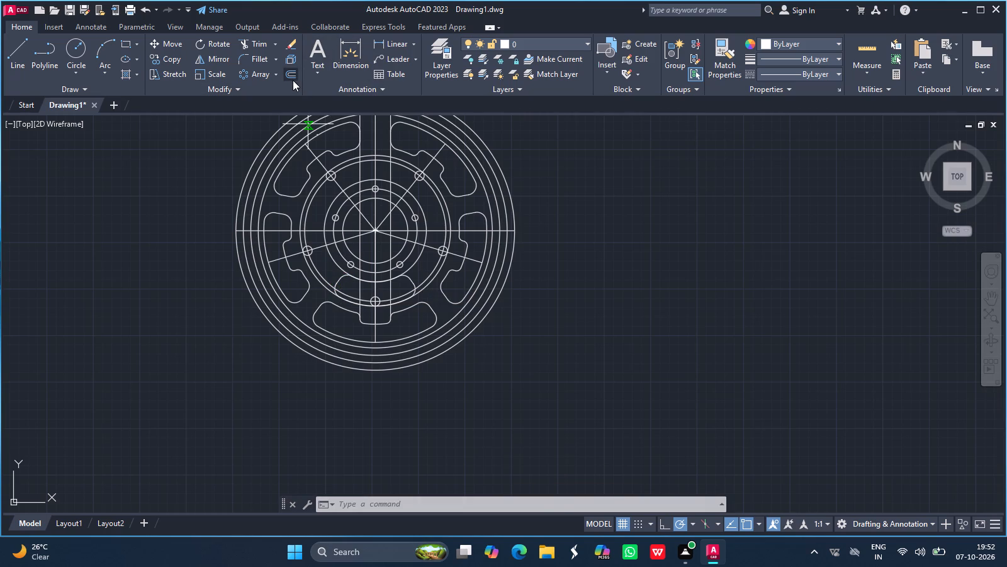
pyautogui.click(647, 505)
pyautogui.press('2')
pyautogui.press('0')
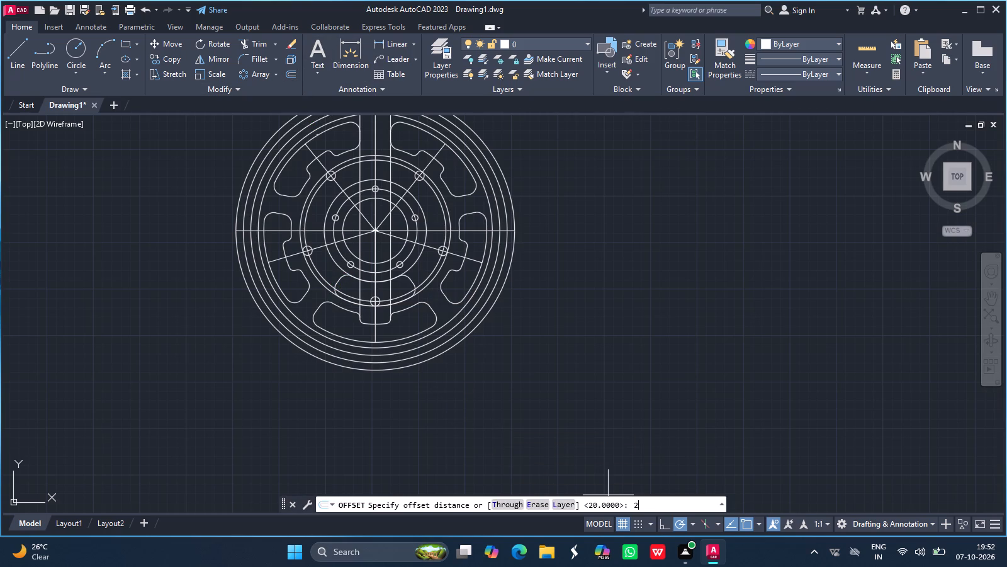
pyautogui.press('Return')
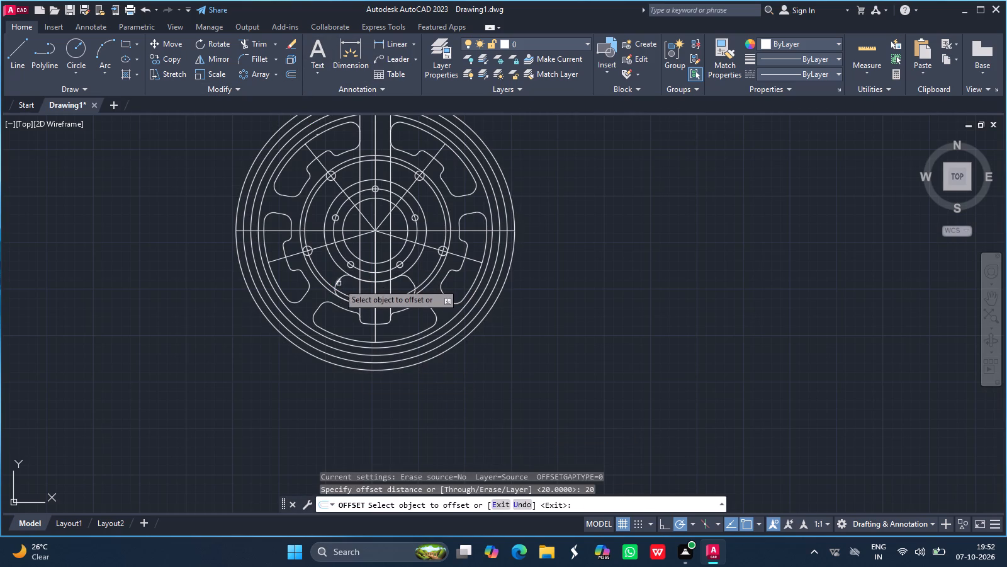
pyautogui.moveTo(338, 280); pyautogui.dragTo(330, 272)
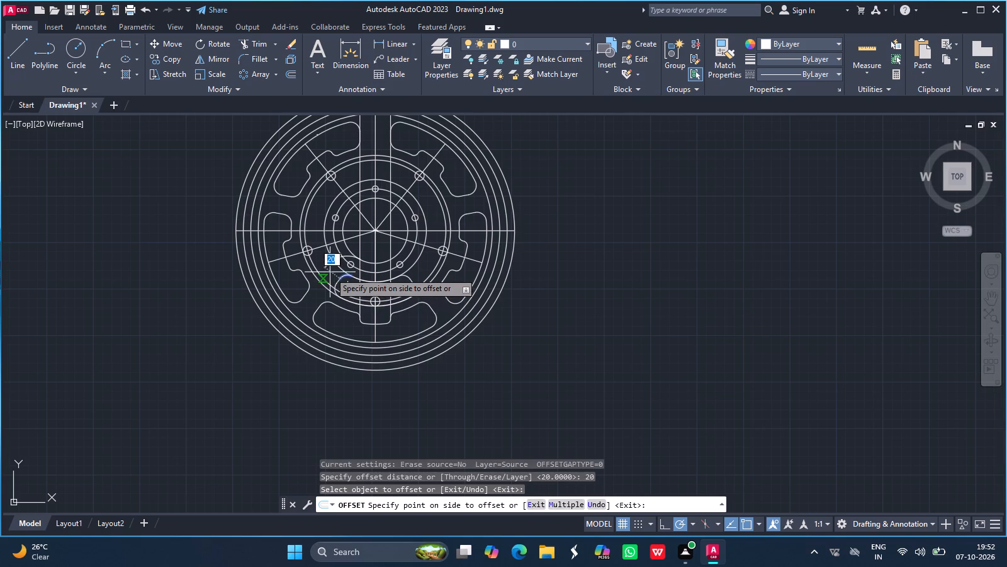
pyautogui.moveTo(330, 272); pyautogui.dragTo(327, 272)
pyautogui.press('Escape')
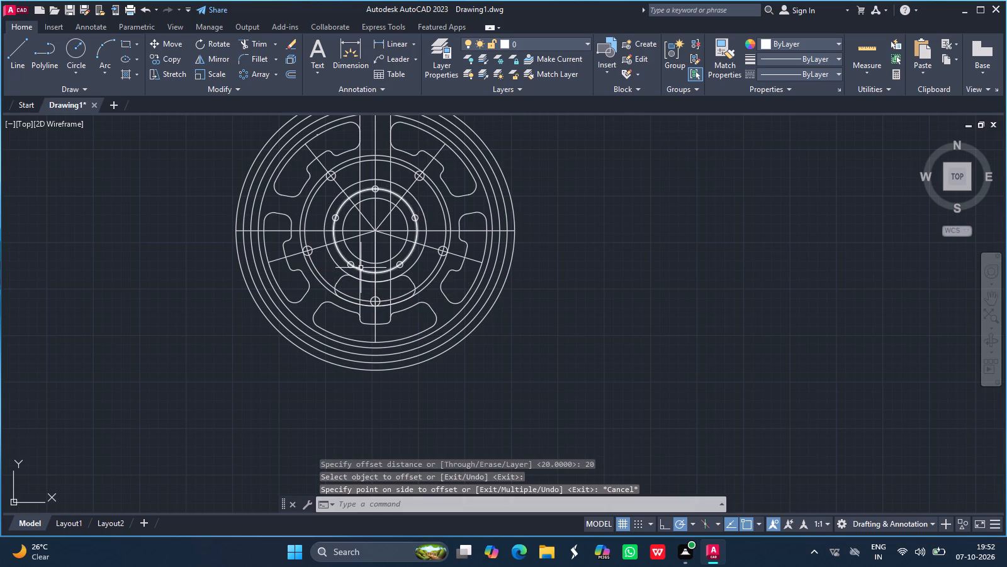
# Offset the two short slanted side edges of the small window below the hub outward by 20.
pyautogui.keyDown('ctrl'); pyautogui.scroll(2, 363, 278); pyautogui.keyUp('ctrl')
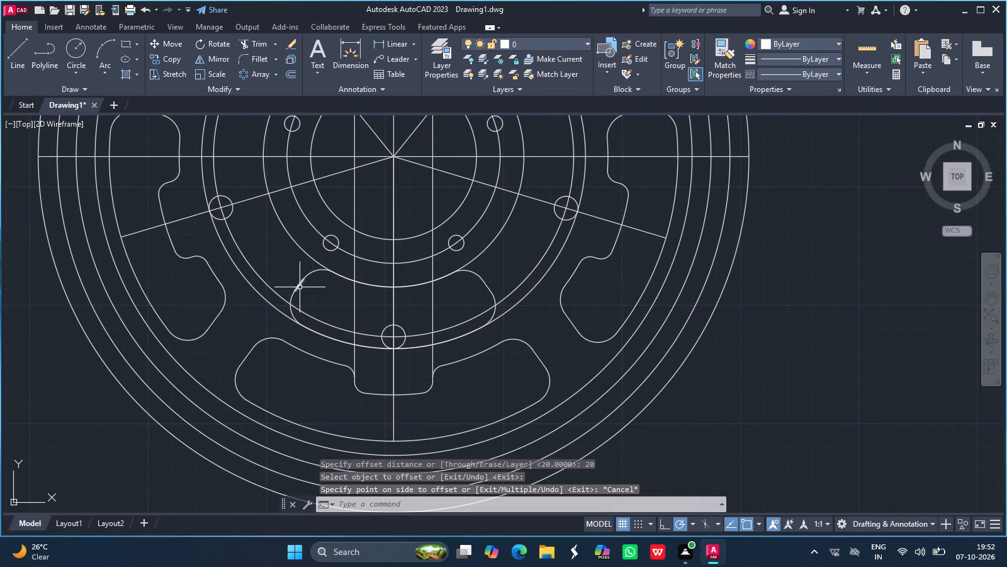
pyautogui.click(290, 75)
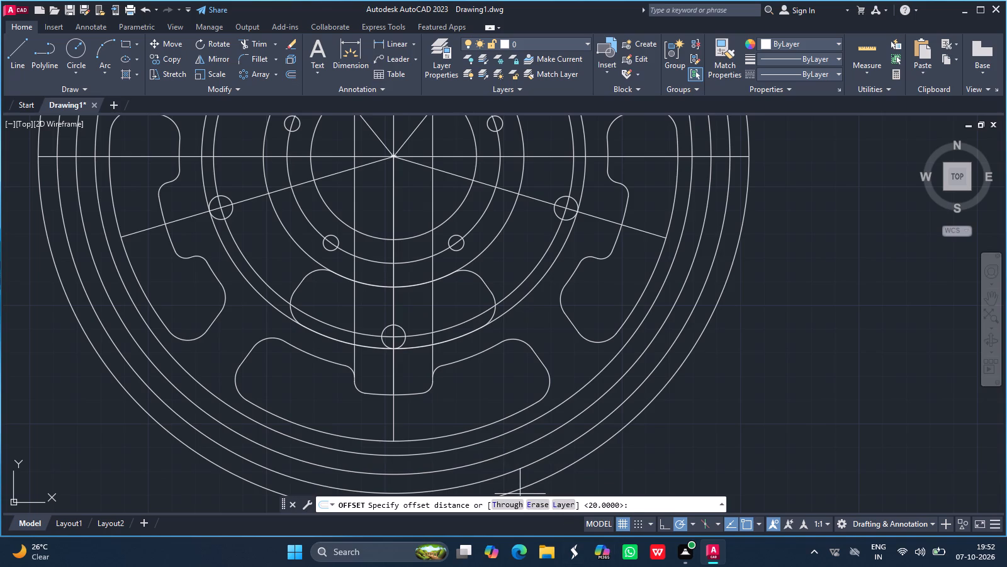
pyautogui.click(656, 507)
pyautogui.press('2')
pyautogui.press('0')
pyautogui.press('Return')
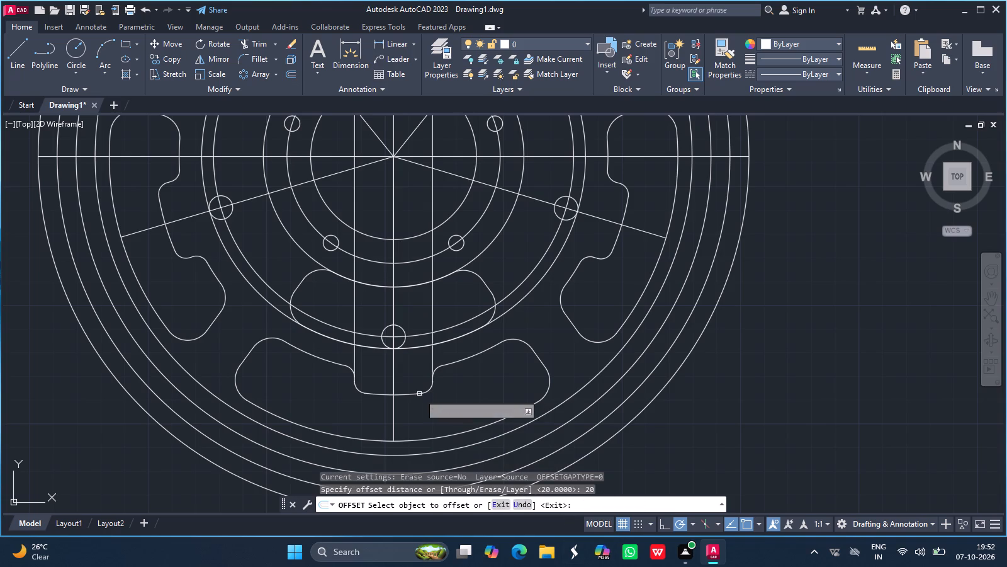
pyautogui.moveTo(300, 283); pyautogui.dragTo(278, 270)
pyautogui.click(278, 270)
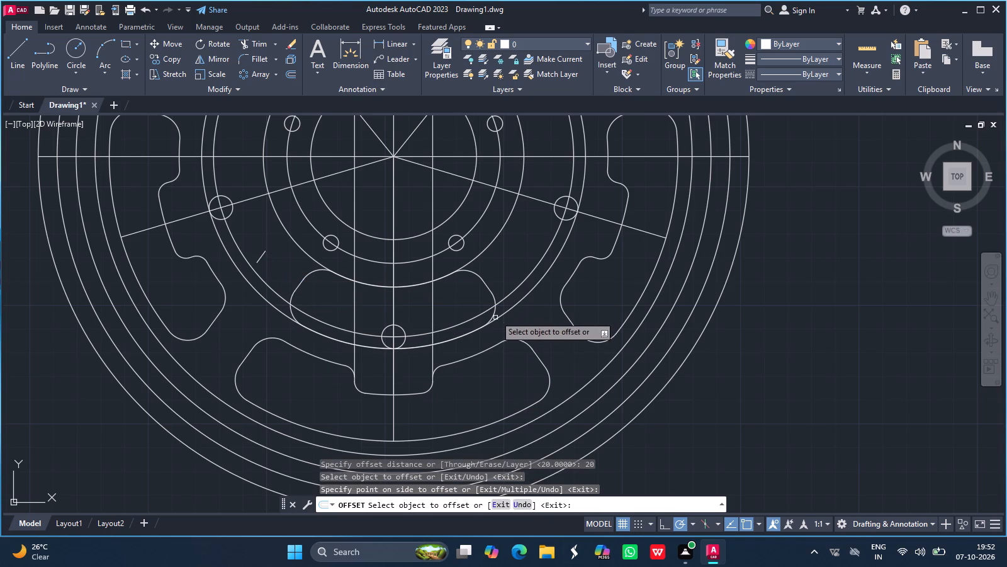
pyautogui.moveTo(488, 285); pyautogui.dragTo(516, 257)
pyautogui.click(516, 257)
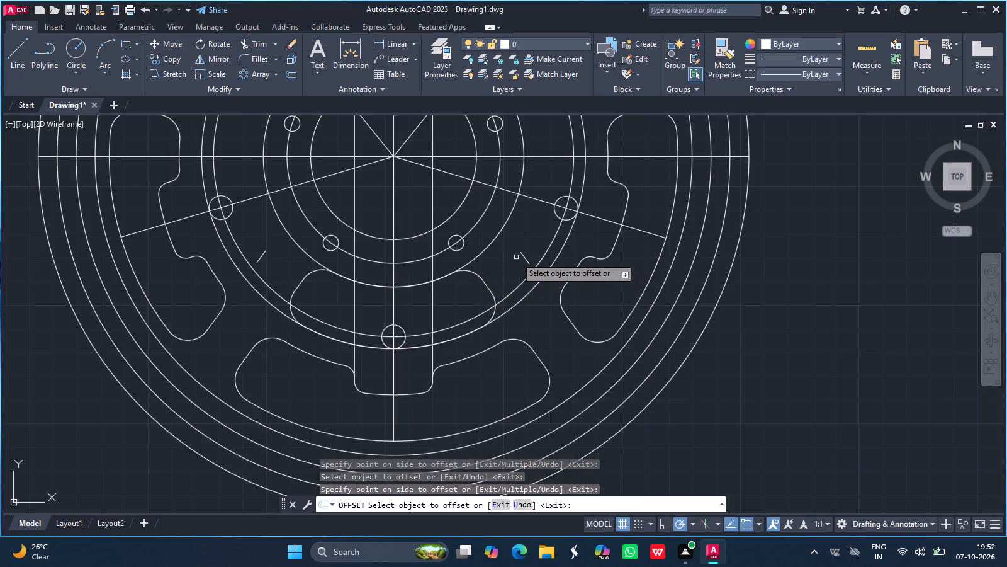
pyautogui.keyDown('ctrl'); pyautogui.scroll(-1, 282, 228); pyautogui.keyUp('ctrl')
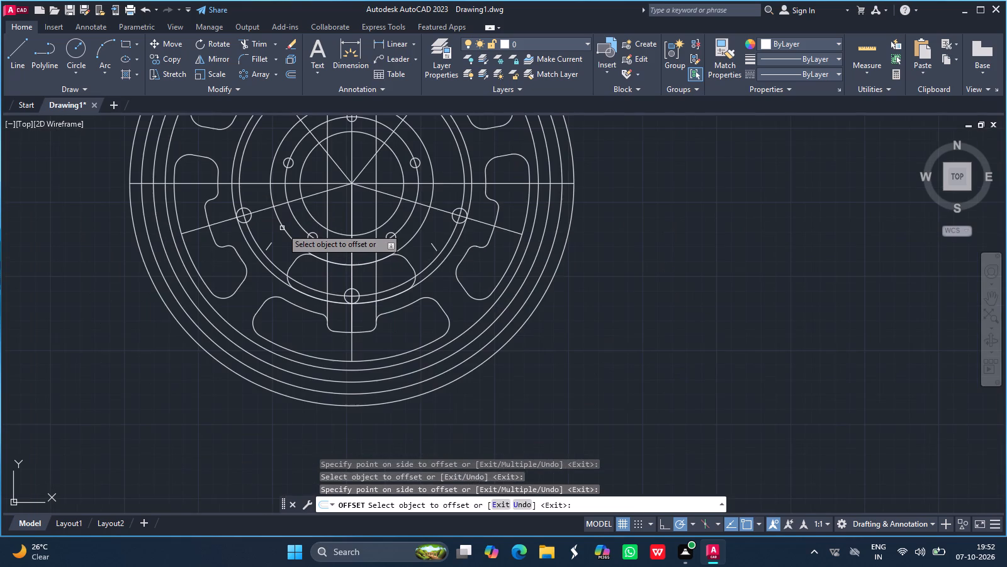
pyautogui.press('Escape')
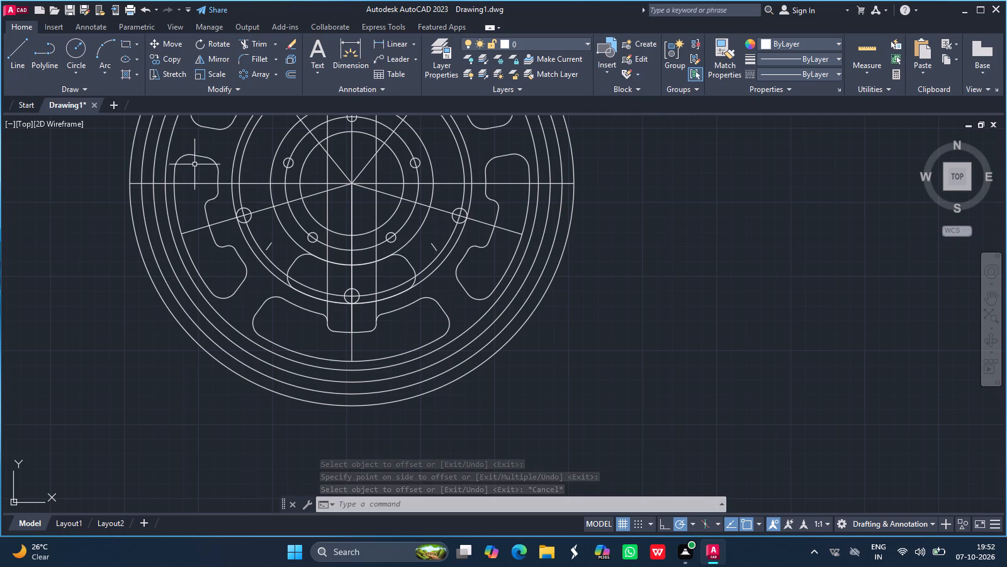
# Draw a line from the wheel centre to the upper end of the left window, about 111 long.
pyautogui.click(17, 53)
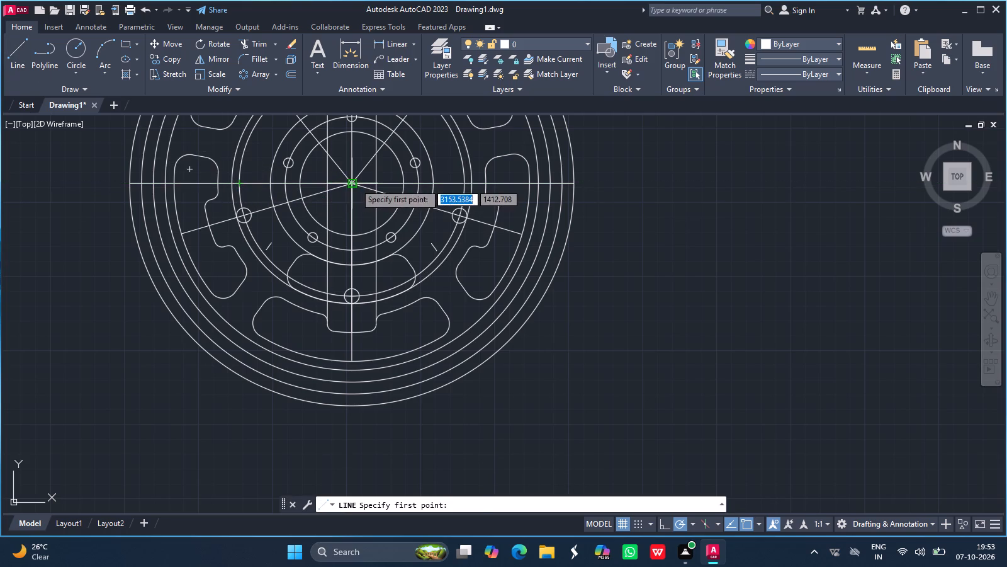
pyautogui.moveTo(355, 183); pyautogui.dragTo(181, 153)
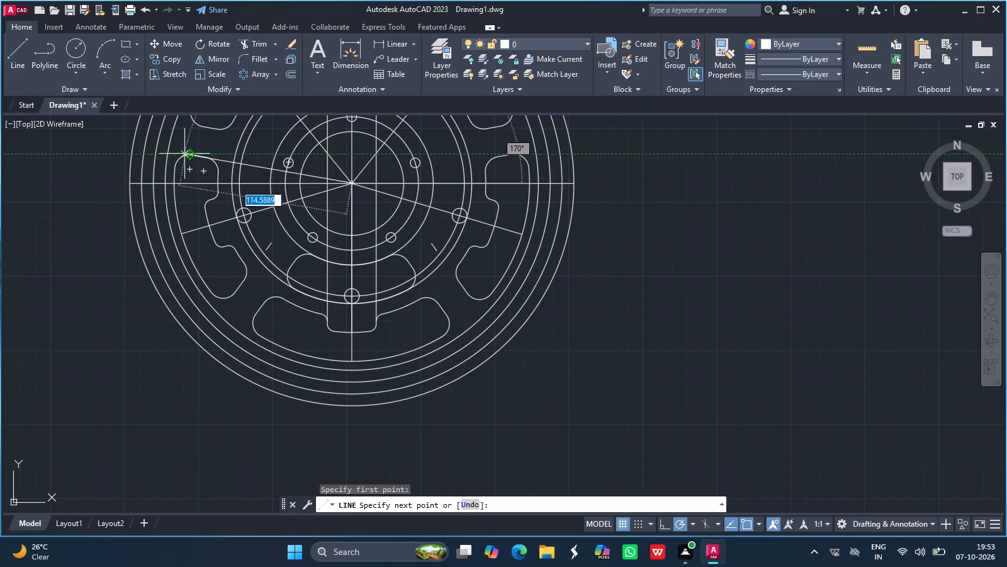
pyautogui.moveTo(181, 153); pyautogui.dragTo(191, 154)
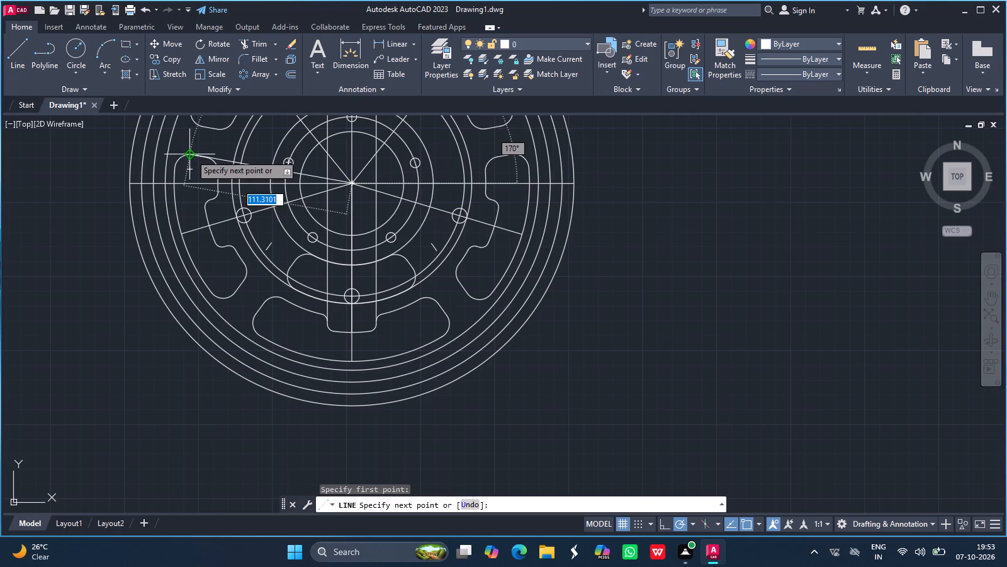
pyautogui.moveTo(191, 154); pyautogui.dragTo(191, 154)
pyautogui.click(191, 154)
pyautogui.press('Return')
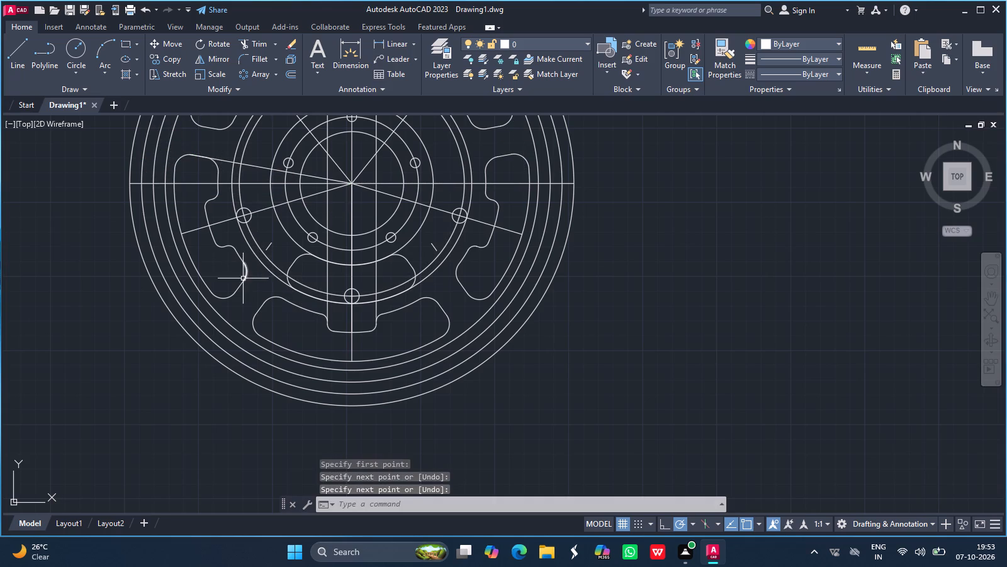
# Delete the short offset line to the lower left of the hub.
pyautogui.click(267, 247)
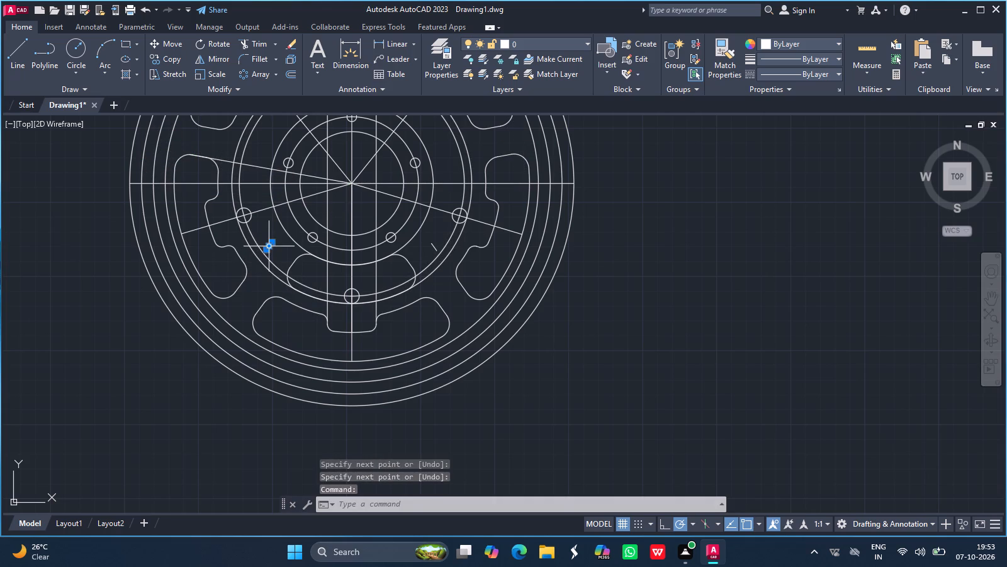
pyautogui.press('Delete')
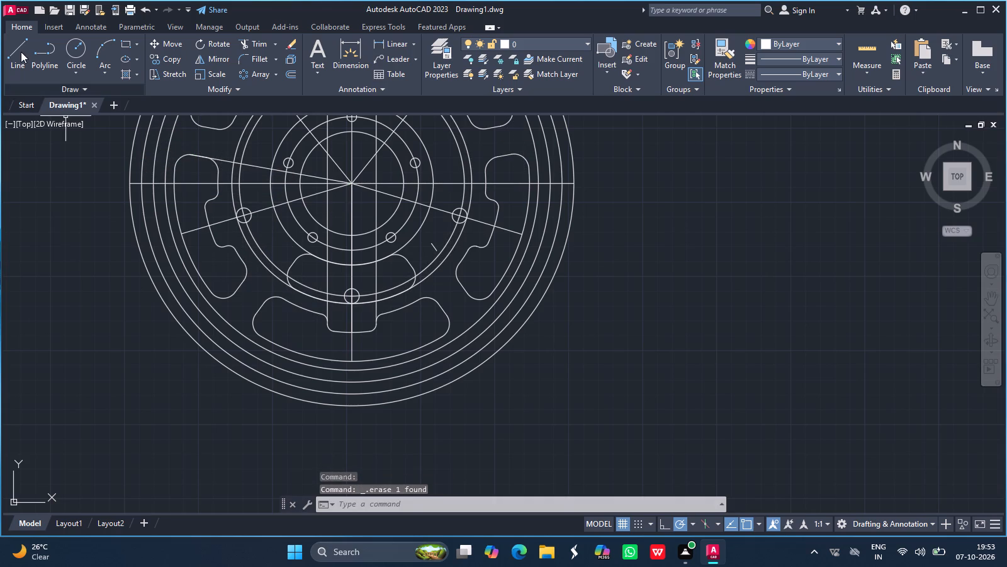
# Draw a line from the wheel centre to the rounded lower end of the left window.
pyautogui.click(21, 51)
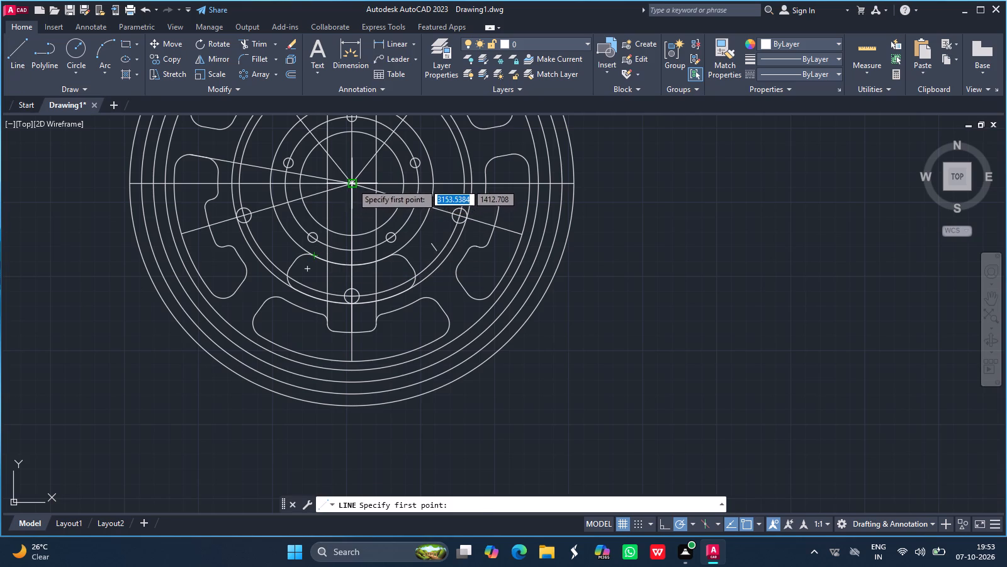
pyautogui.moveTo(352, 182); pyautogui.dragTo(227, 295)
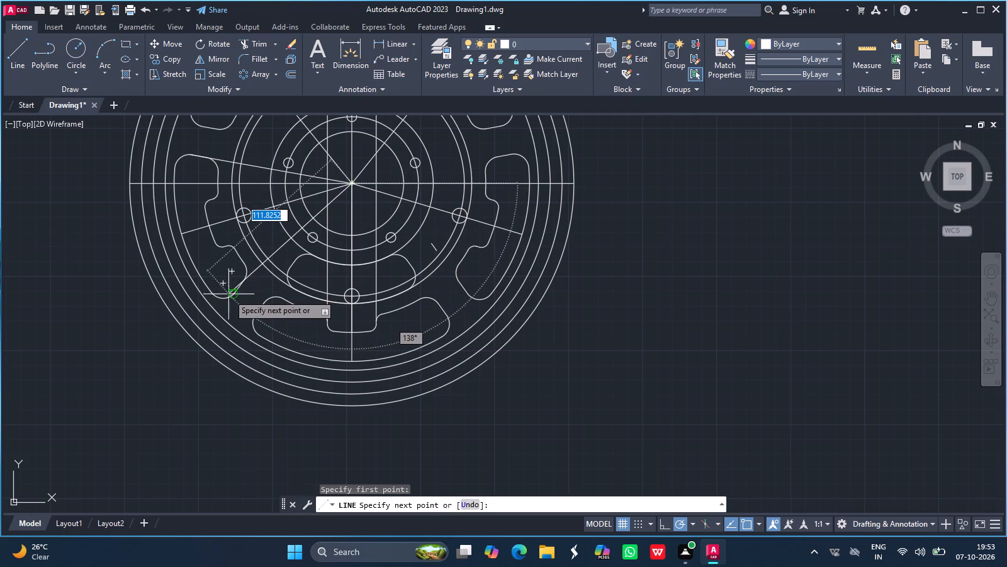
pyautogui.moveTo(227, 295); pyautogui.dragTo(232, 292)
pyautogui.click(232, 292)
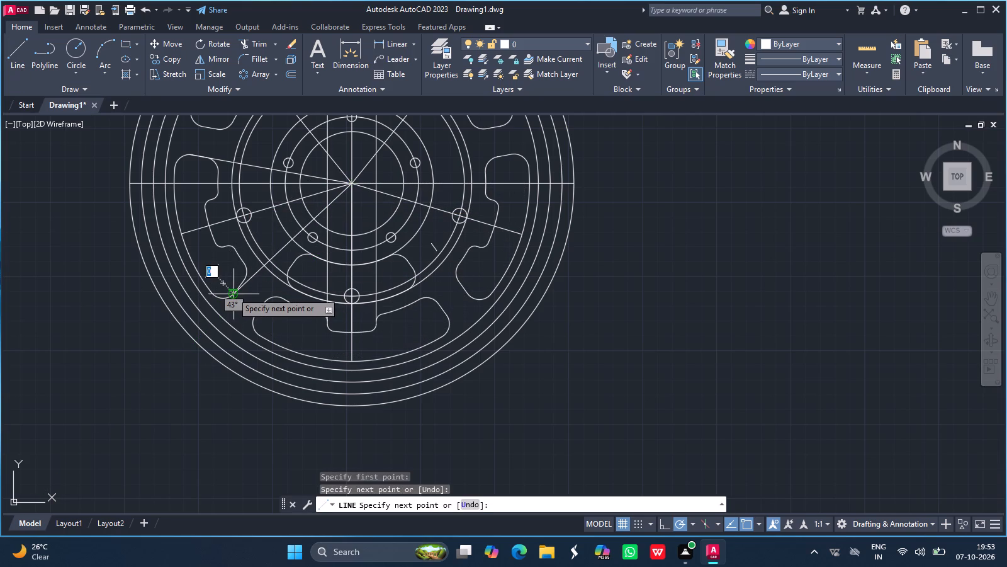
pyautogui.press('Return')
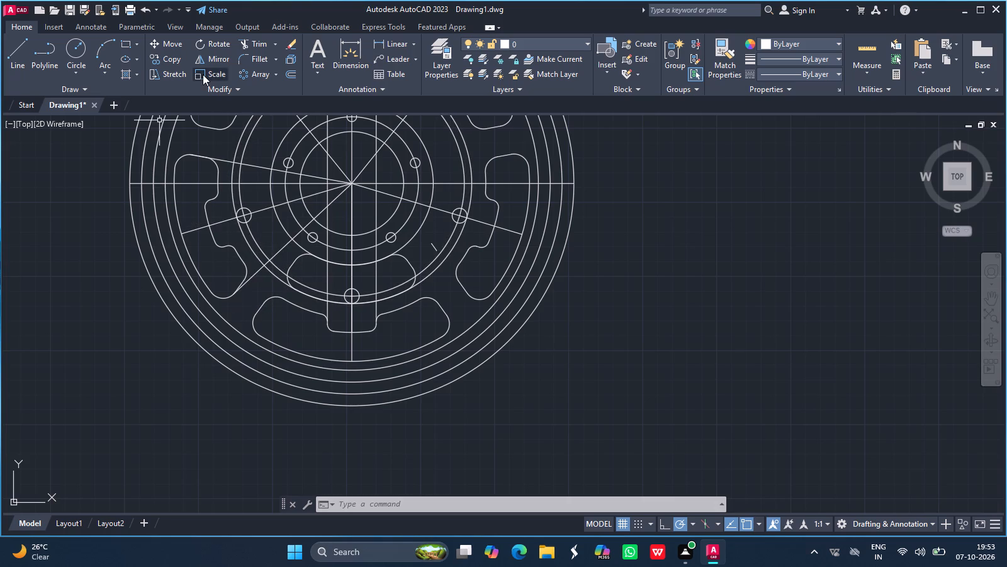
# Fillet the lower-left radial line and the larger of the two circles inside the windows with radius 10.
pyautogui.click(259, 56)
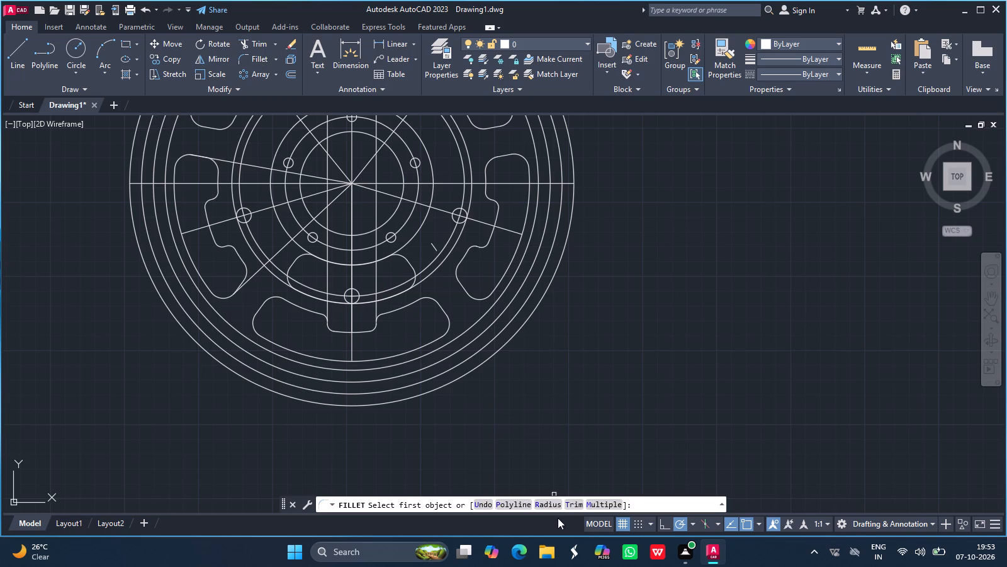
pyautogui.click(553, 507)
pyautogui.write('10')
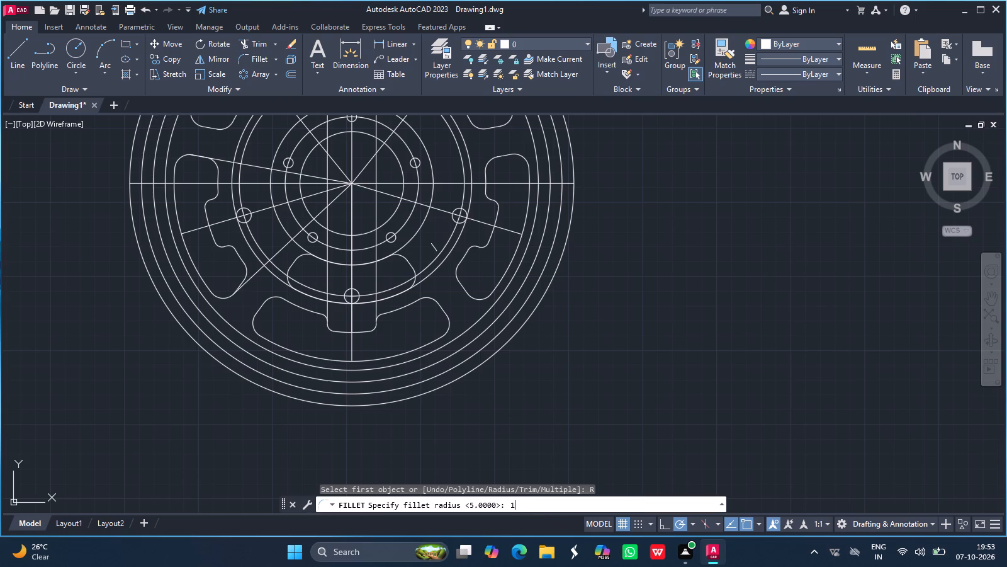
pyautogui.press('Return')
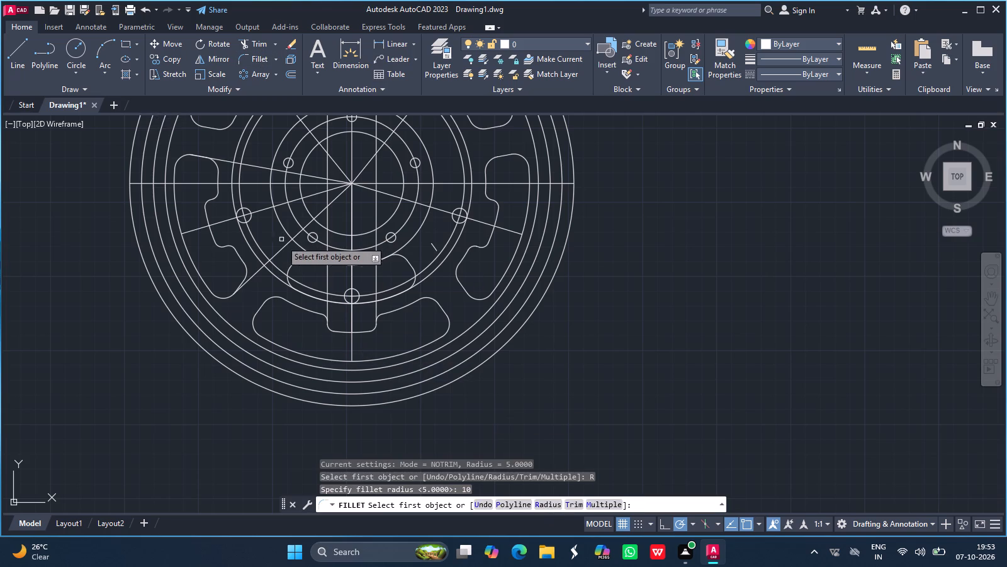
pyautogui.click(276, 256)
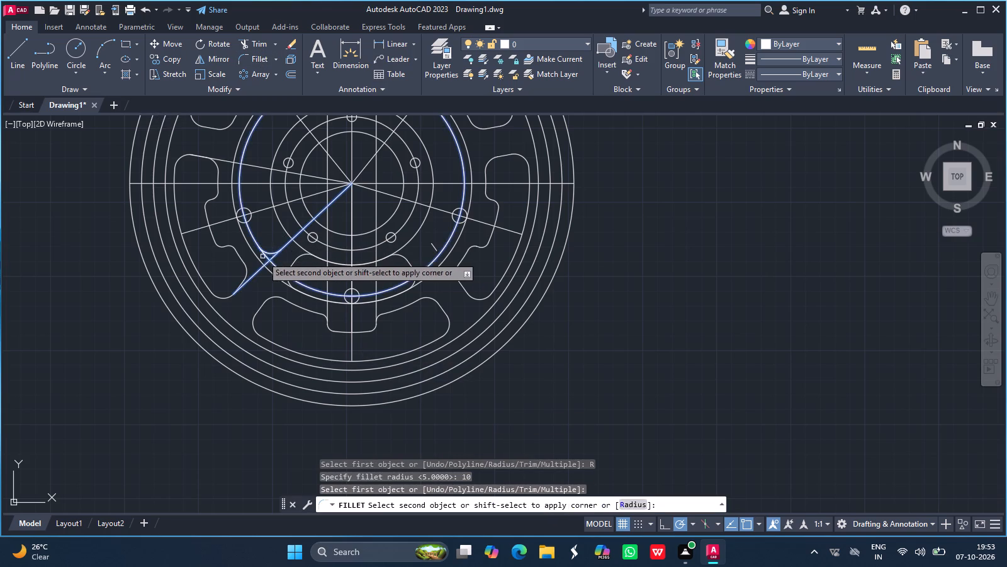
pyautogui.click(256, 255)
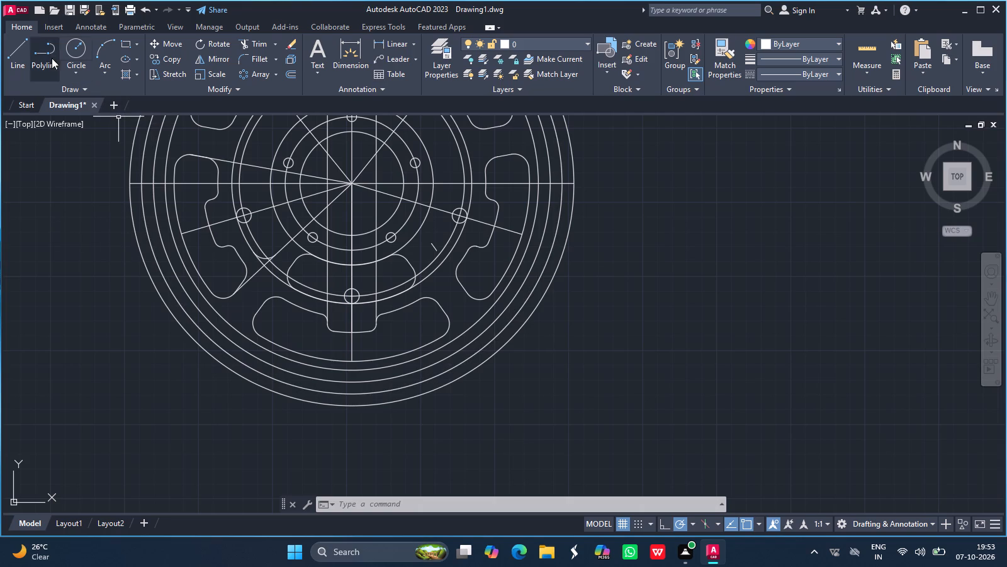
# Fillet the lower-left radial line and the smaller circle bounding the inner window with radius 10.
pyautogui.click(251, 55)
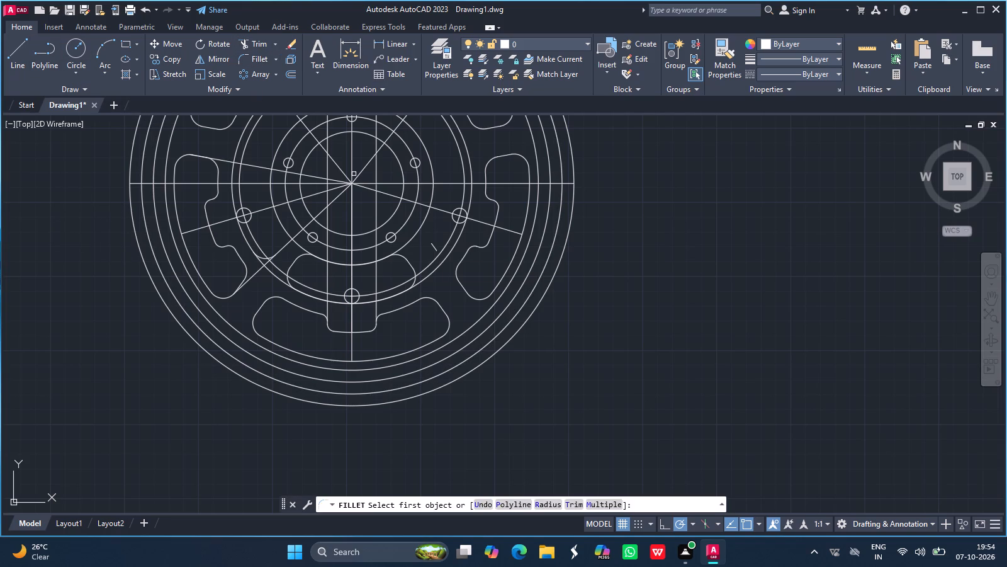
pyautogui.click(556, 500)
pyautogui.write('10')
pyautogui.press('Return')
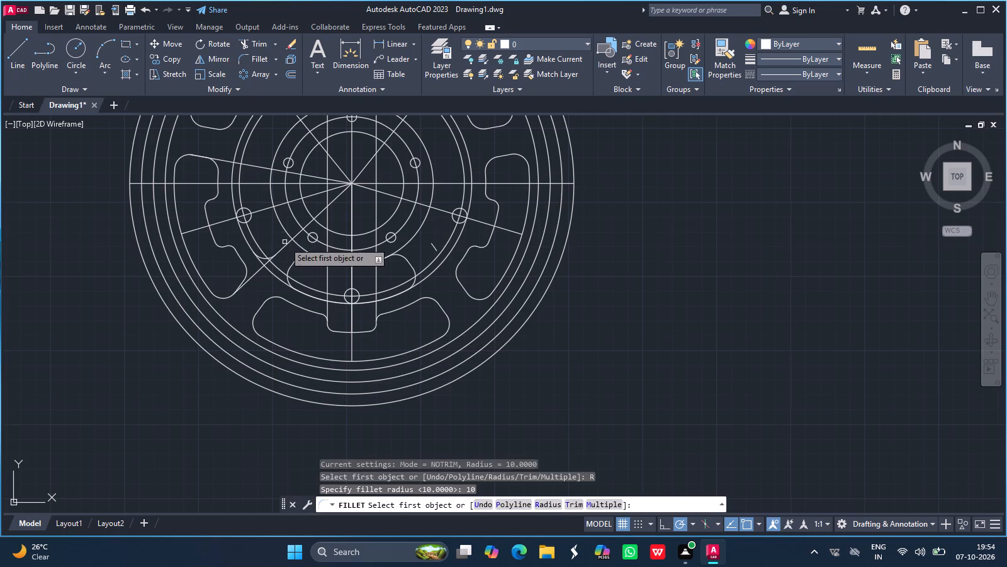
pyautogui.moveTo(284, 248); pyautogui.dragTo(284, 231)
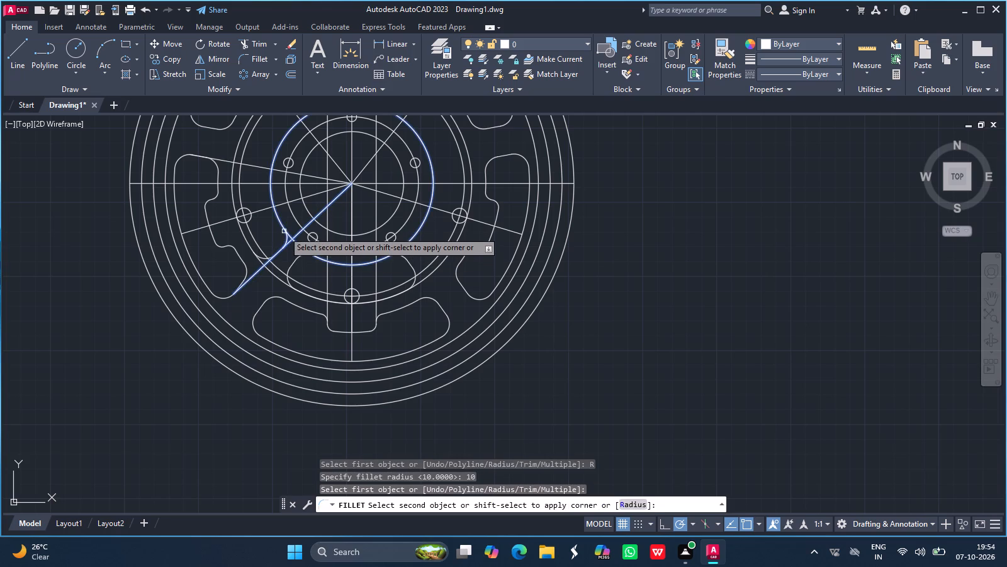
pyautogui.moveTo(284, 231); pyautogui.dragTo(284, 231)
pyautogui.click(284, 231)
# Fillet the upper radial line of the left inner window with both its larger and smaller bounding circles, using radius 10.
pyautogui.press('Return')
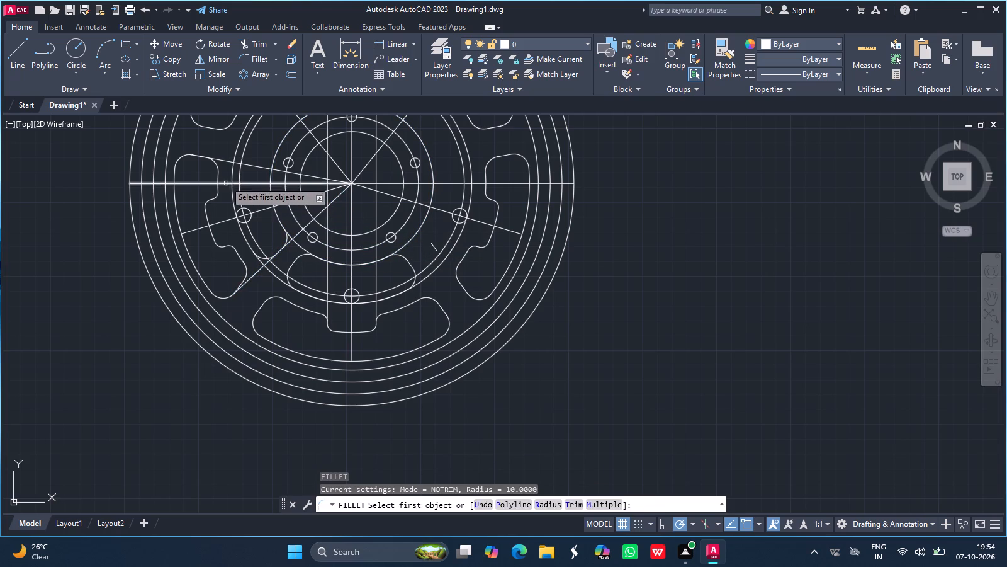
pyautogui.click(231, 174)
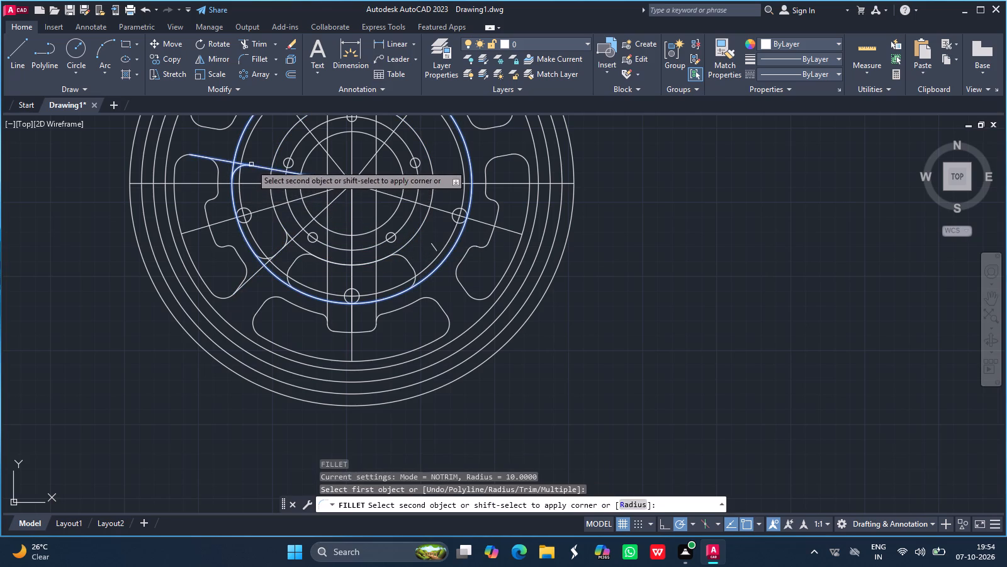
pyautogui.click(251, 164)
pyautogui.press('Return')
pyautogui.moveTo(261, 169); pyautogui.dragTo(269, 178)
pyautogui.click(269, 178)
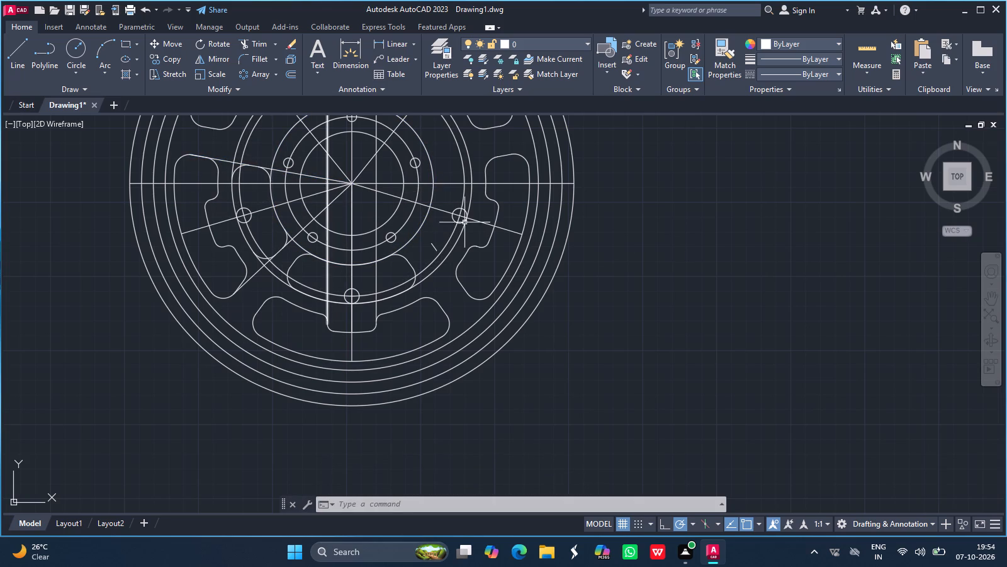
# Delete the short stray line to the lower right of the hub.
pyautogui.click(996, 301)
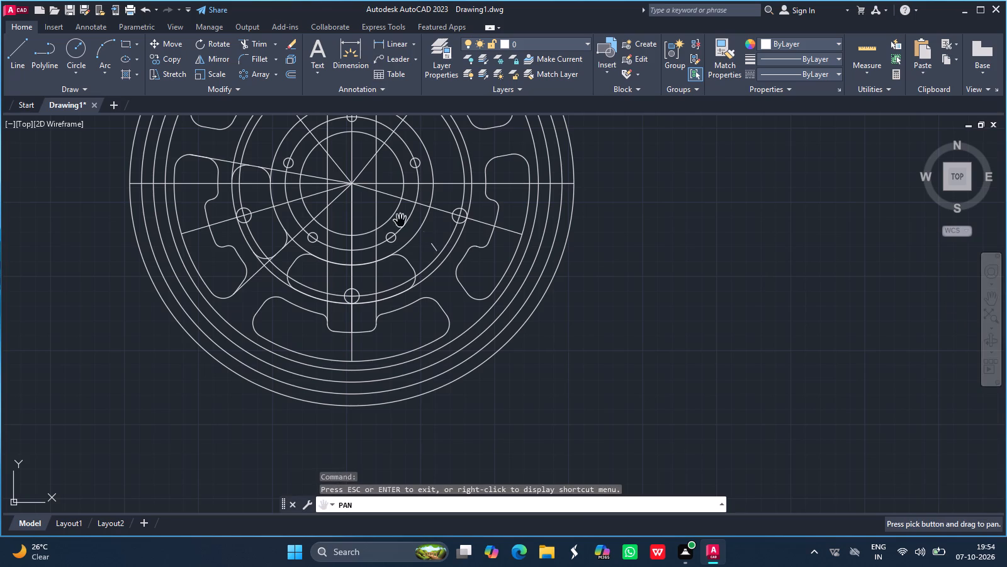
pyautogui.moveTo(285, 183); pyautogui.dragTo(278, 258)
pyautogui.press('Escape')
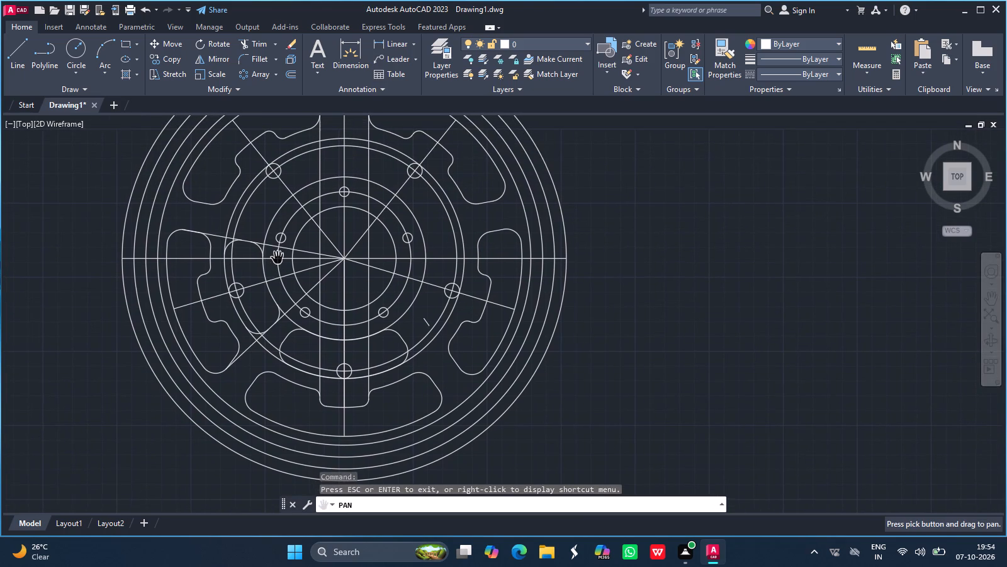
pyautogui.click(425, 323)
pyautogui.press('Delete')
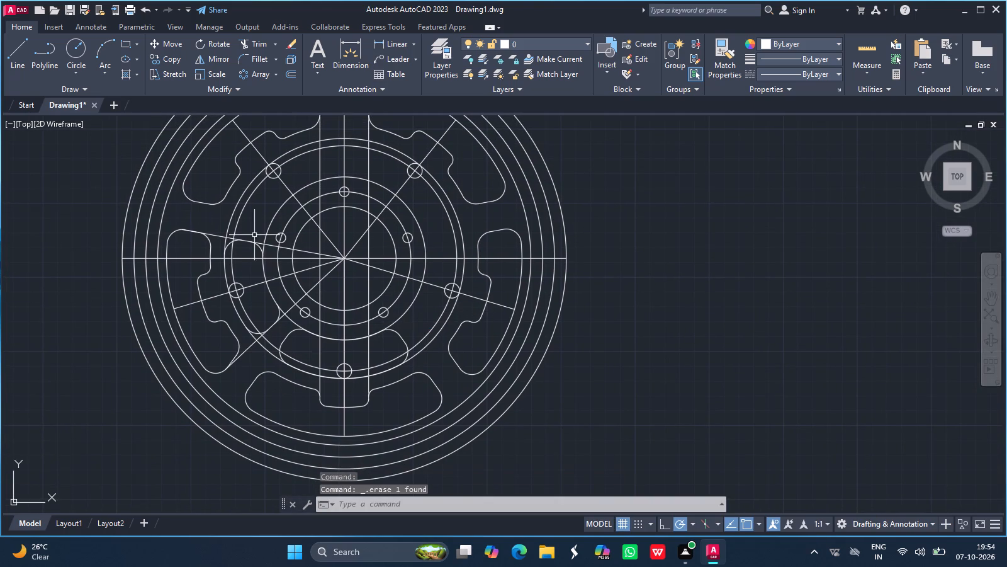
# Delete the rounded corner arc and the short line segment beside it at the lower end of the left outer window.
pyautogui.click(12, 55)
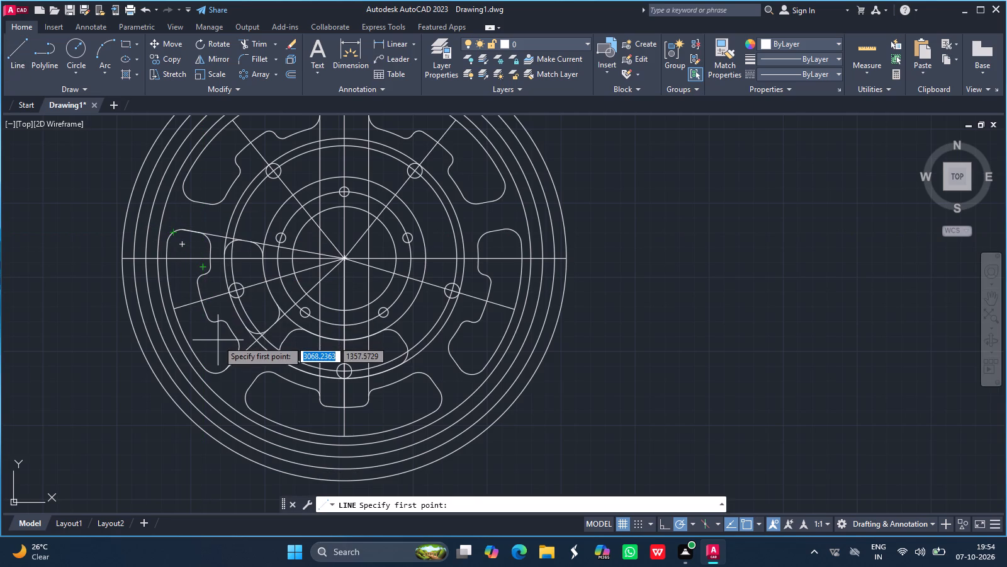
pyautogui.press('Escape')
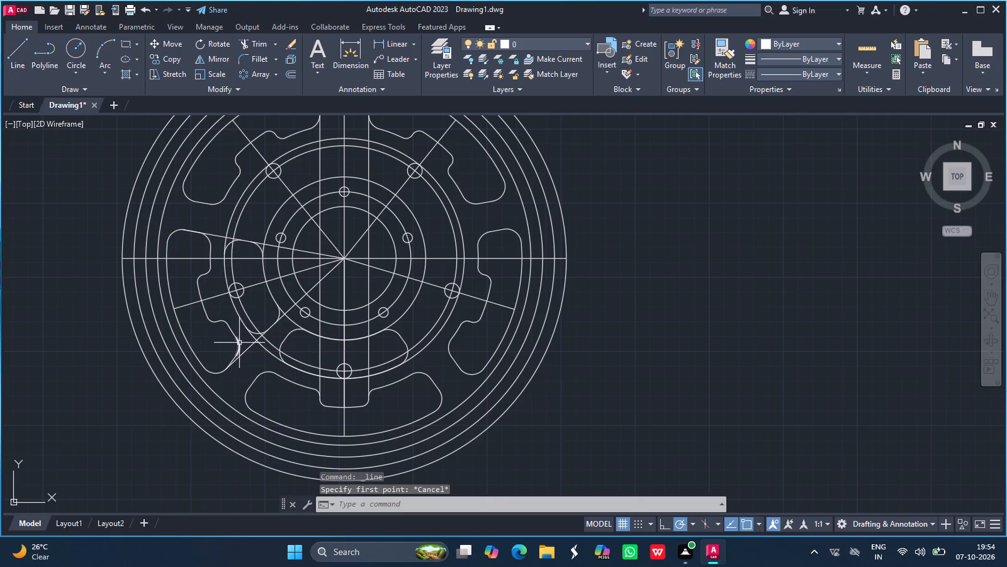
pyautogui.click(239, 343)
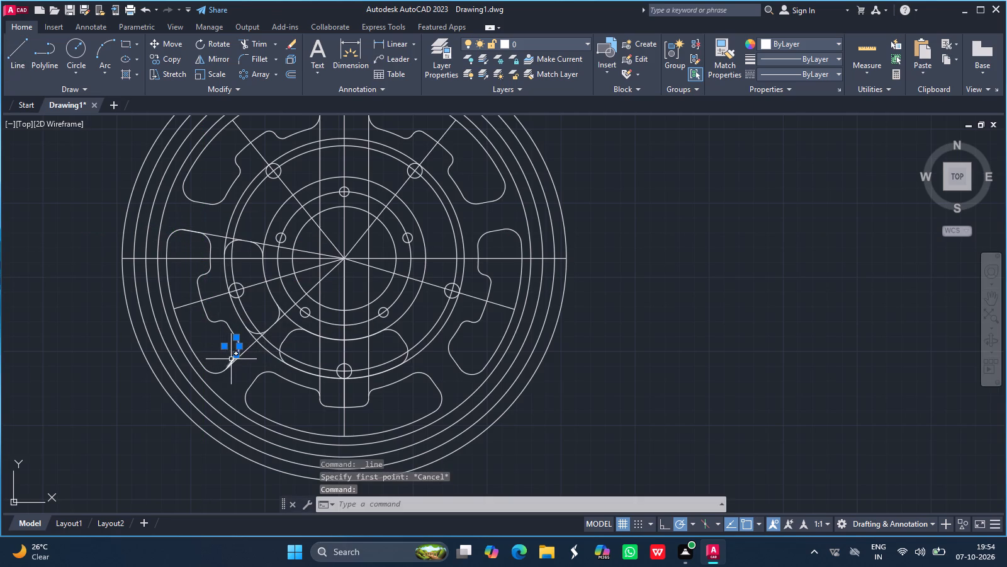
pyautogui.click(231, 359)
pyautogui.press('Delete')
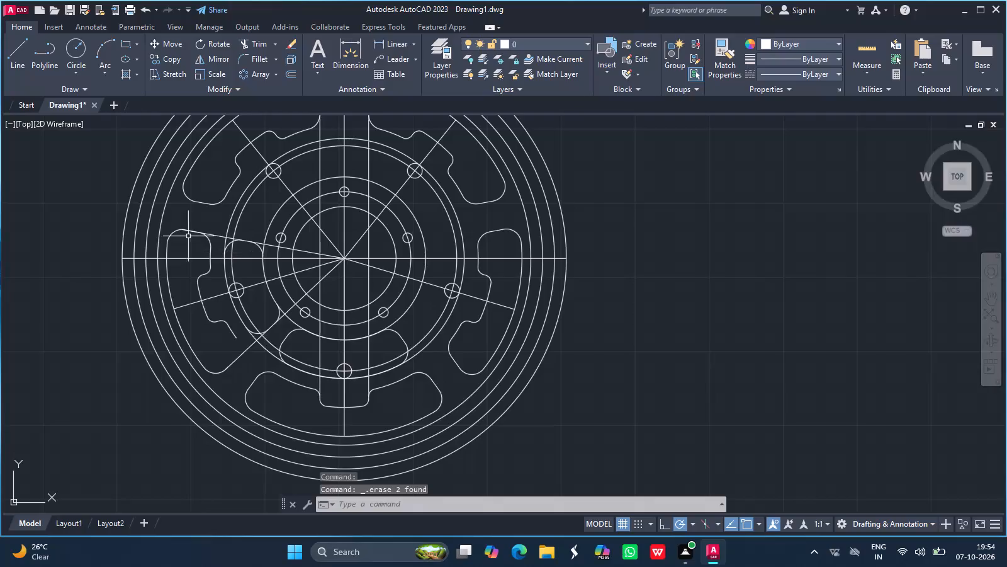
# Fillet the lower-left radial line and the left outer window's open slanted side with radius 10.
pyautogui.click(252, 60)
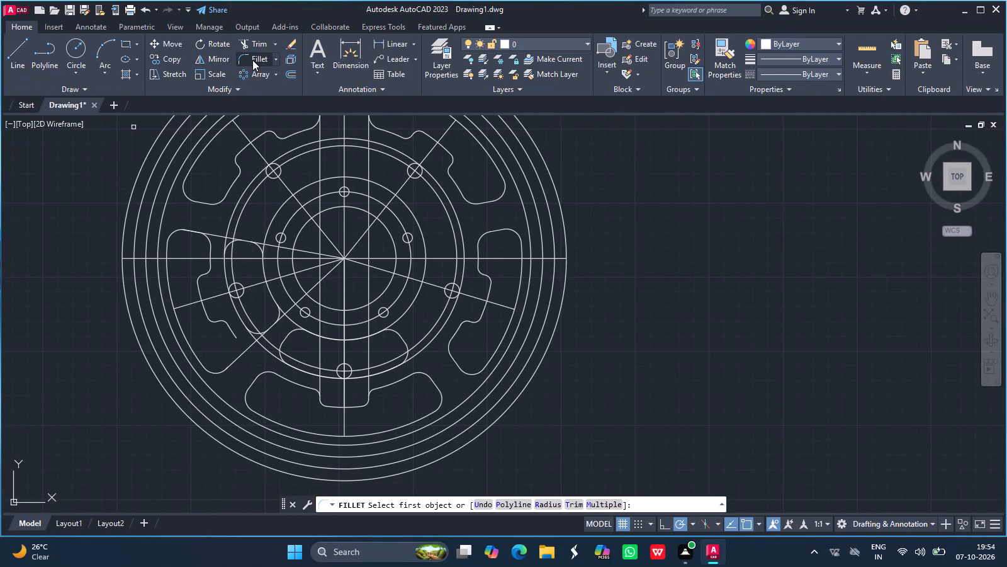
pyautogui.click(543, 502)
pyautogui.press('1')
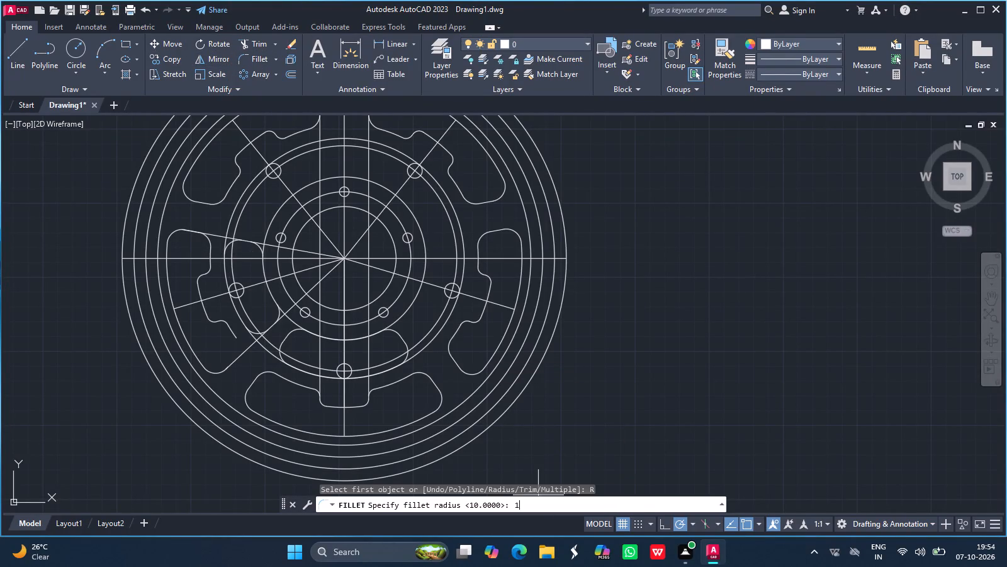
pyautogui.press('0')
pyautogui.press('Return')
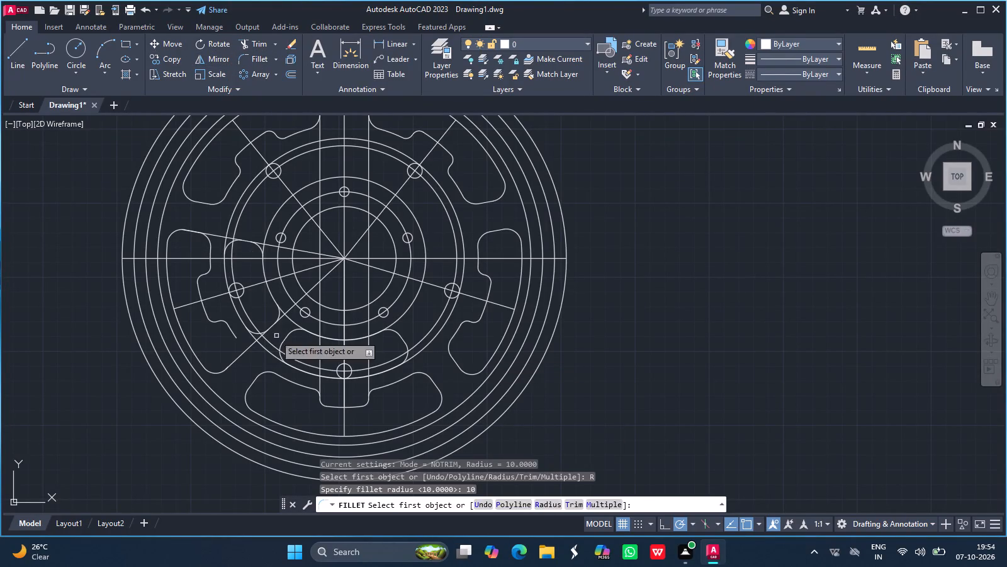
pyautogui.moveTo(240, 358); pyautogui.dragTo(234, 336)
pyautogui.click(234, 336)
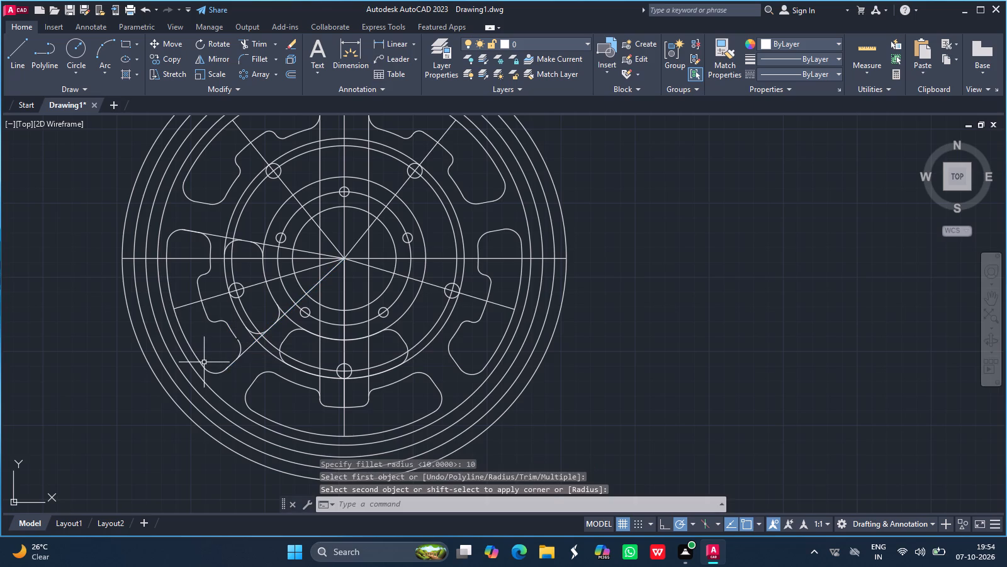
# Extend the slanted side of the left outer window to the new fillet arc at its lower corner.
pyautogui.write('ex')
pyautogui.click(252, 388)
pyautogui.click(233, 334)
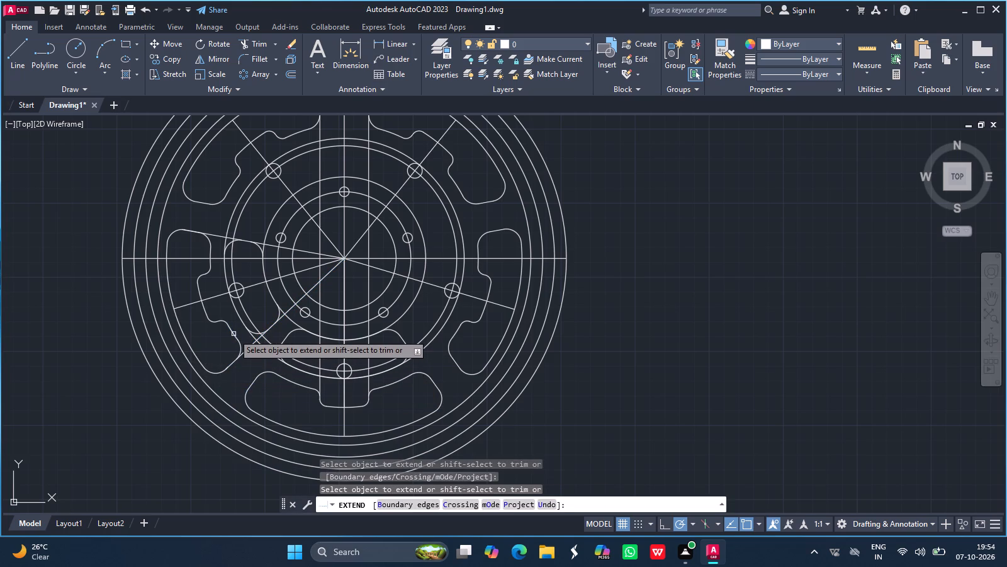
pyautogui.press('Escape')
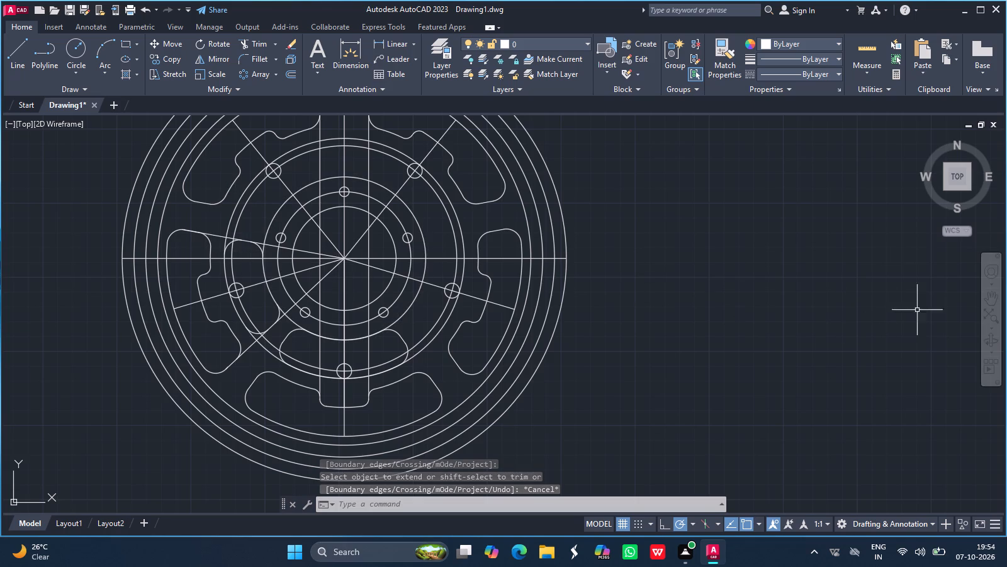
# Draw a line from the wheel centre to the lower end of the upper-left outer window, about 110 long.
pyautogui.click(991, 297)
pyautogui.moveTo(329, 218); pyautogui.dragTo(249, 299)
pyautogui.press('Escape')
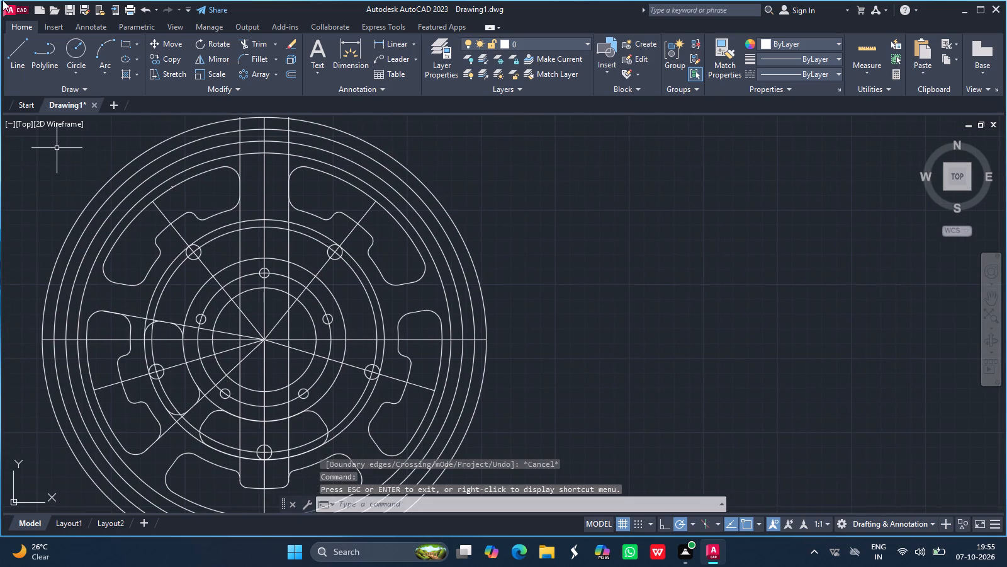
pyautogui.click(25, 54)
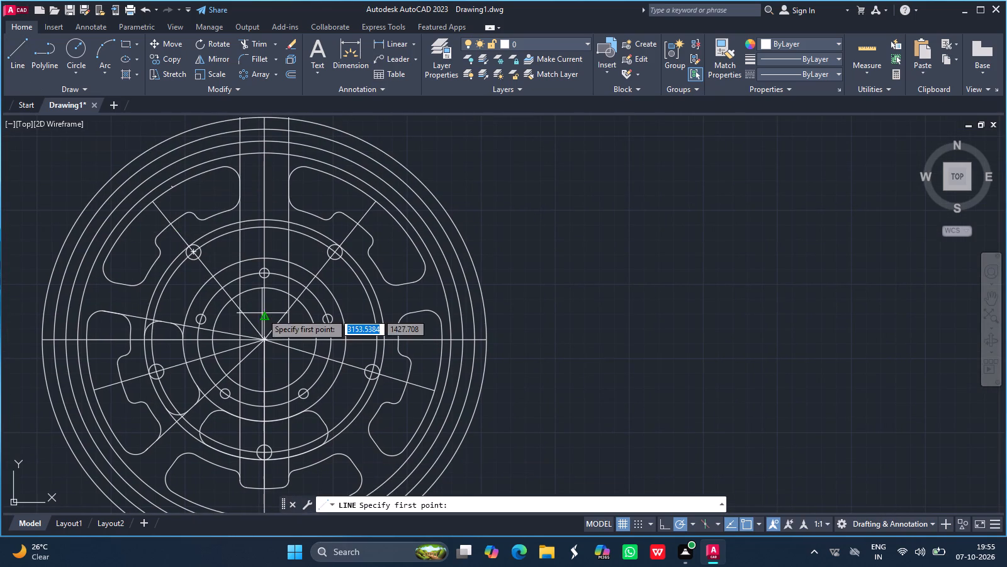
pyautogui.click(266, 342)
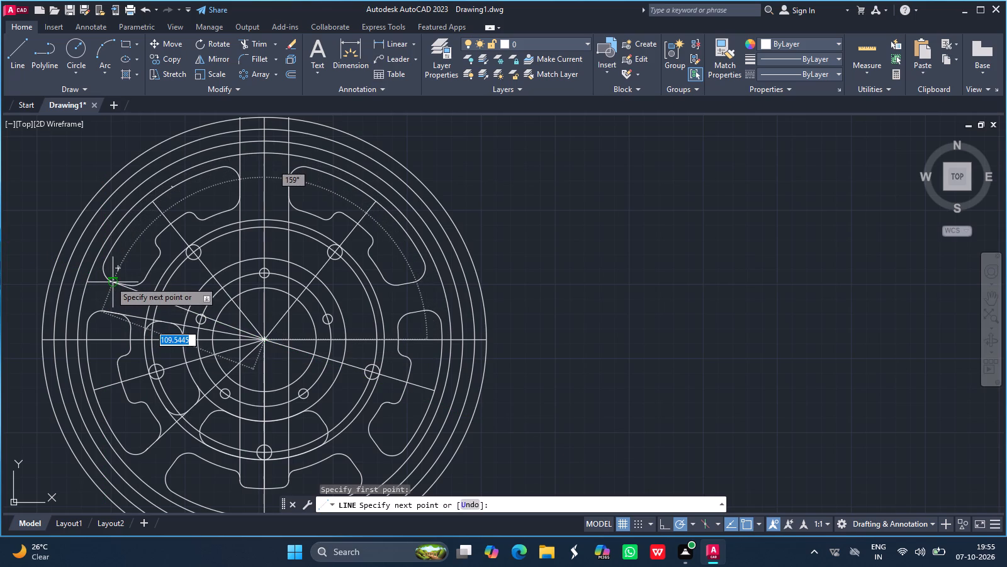
pyautogui.click(110, 281)
pyautogui.press('Return')
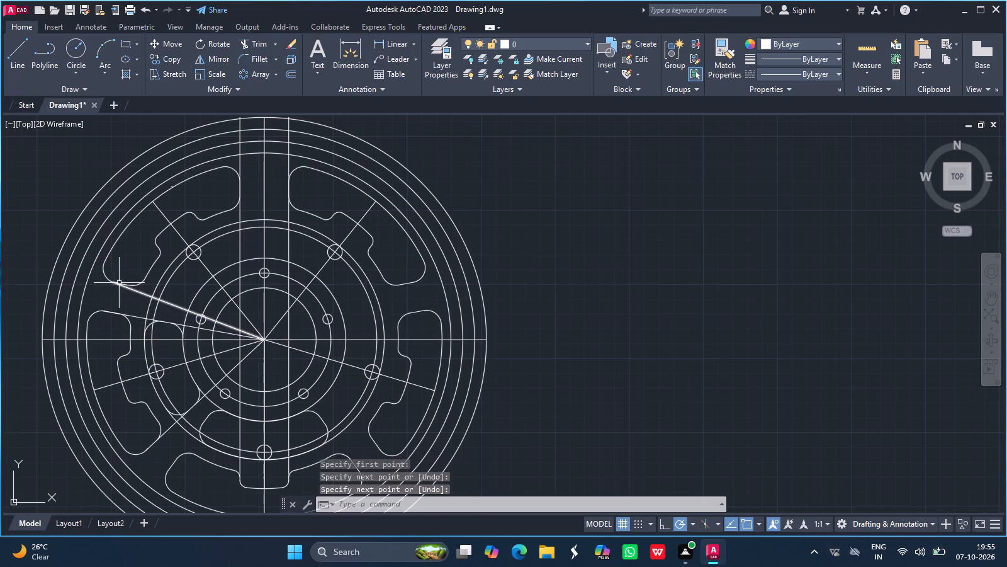
# Delete the rounded corner arc and the short edge line at the lower end of the upper-left outer window.
pyautogui.click(133, 284)
pyautogui.press('Delete')
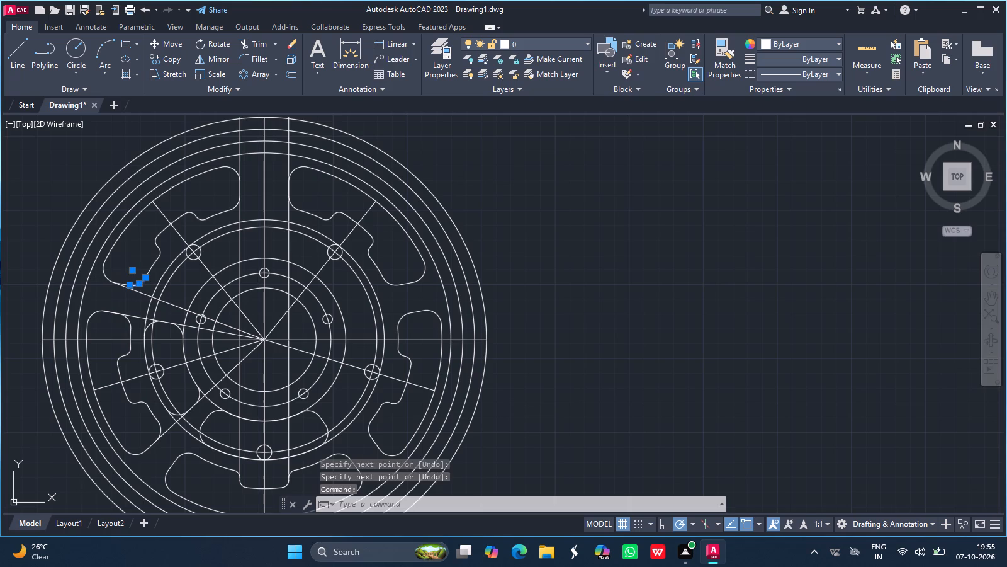
pyautogui.click(127, 285)
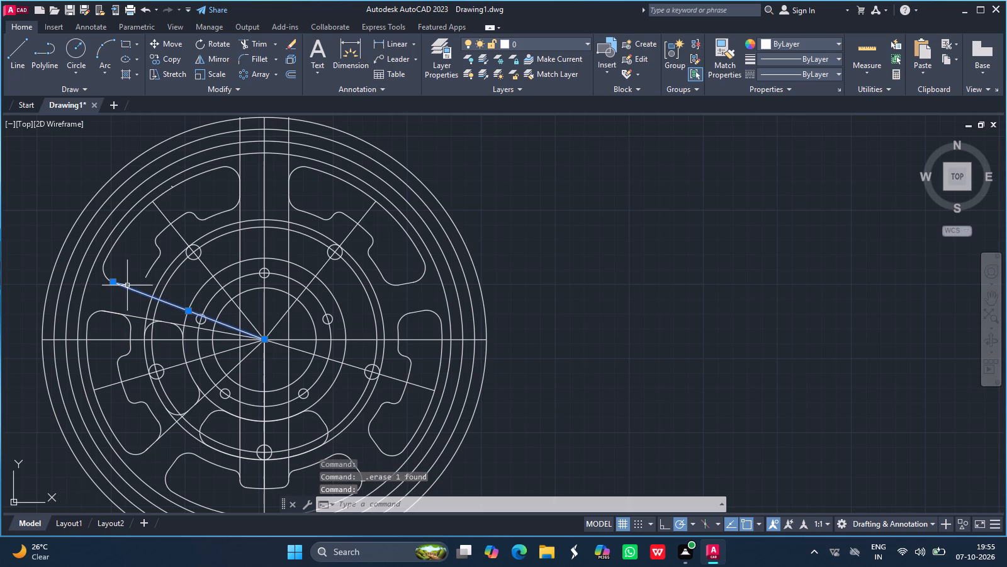
pyautogui.press('Escape')
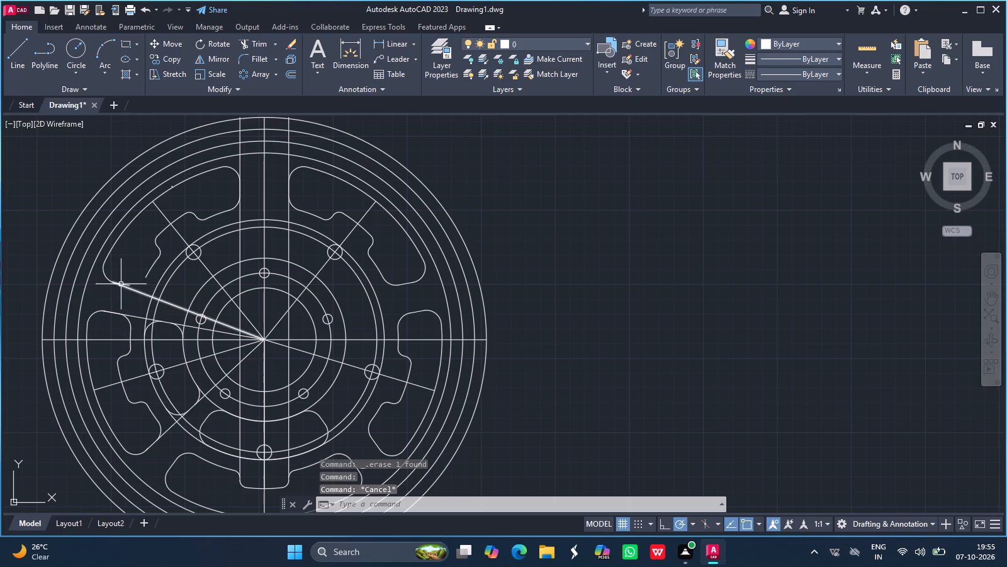
pyautogui.click(129, 284)
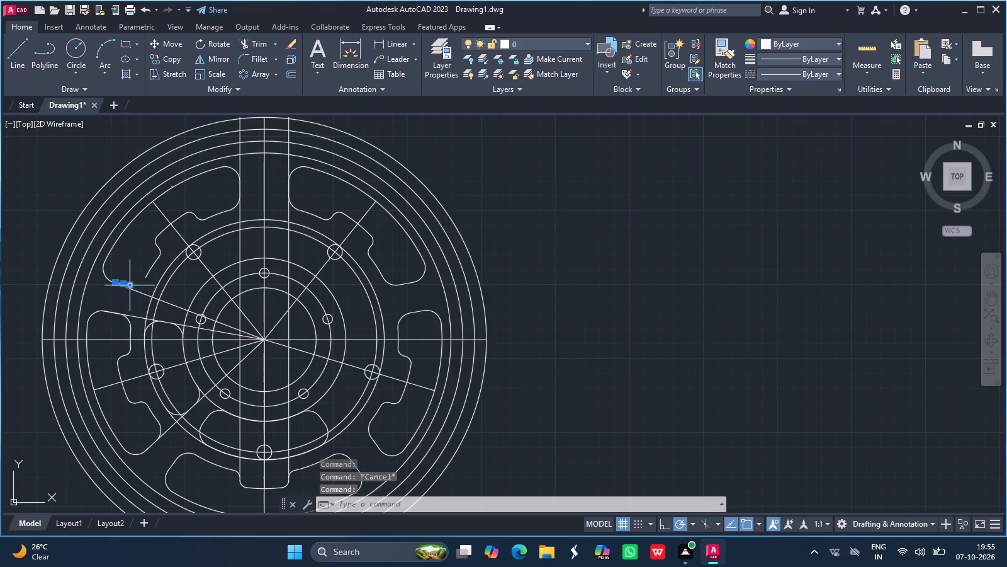
pyautogui.press('Delete')
pyautogui.press('Delete')
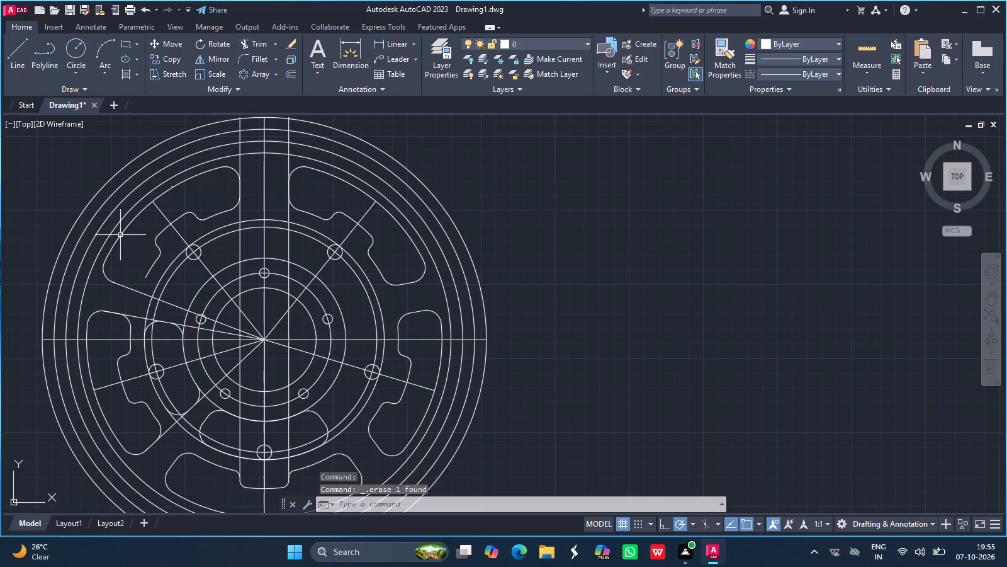
# Fillet the new radial line and the upper-left outer window's open slanted side with radius 10.
pyautogui.click(251, 58)
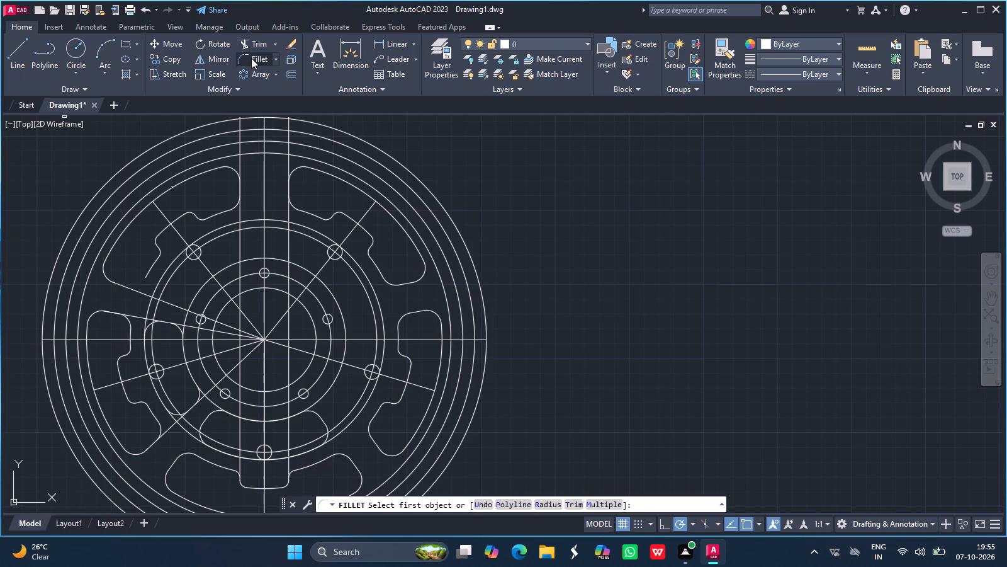
pyautogui.click(546, 500)
pyautogui.press('1')
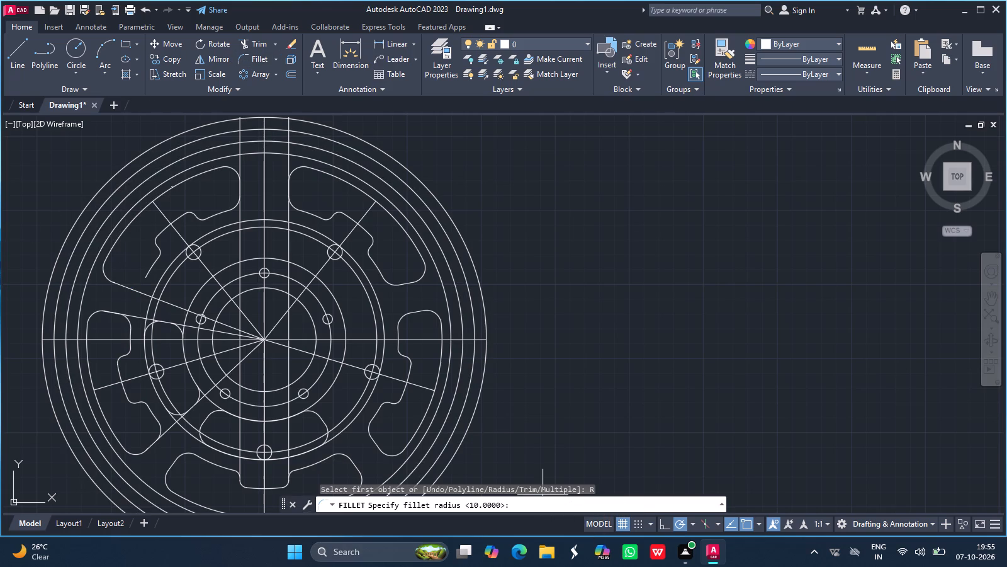
pyautogui.press('0')
pyautogui.press('Return')
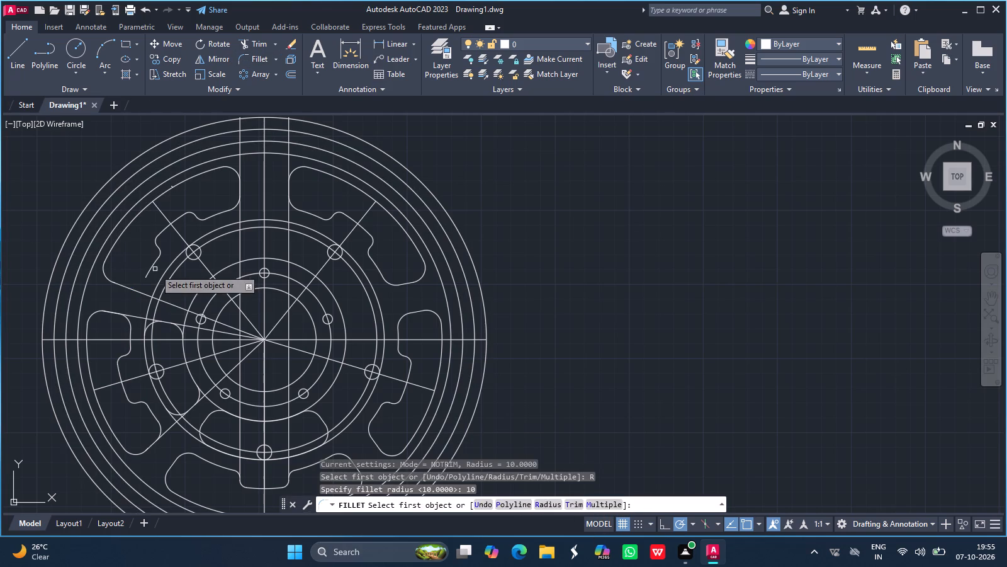
pyautogui.moveTo(134, 289); pyautogui.dragTo(150, 273)
pyautogui.click(150, 273)
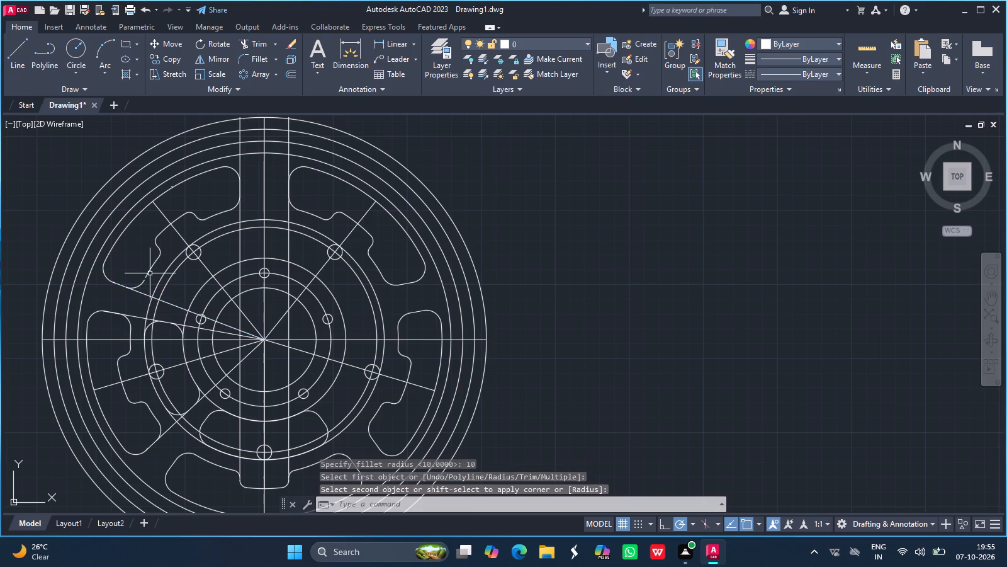
# Extend the slanted side of the upper-left outer window to the new fillet arc at its lower corner.
pyautogui.write('ext')
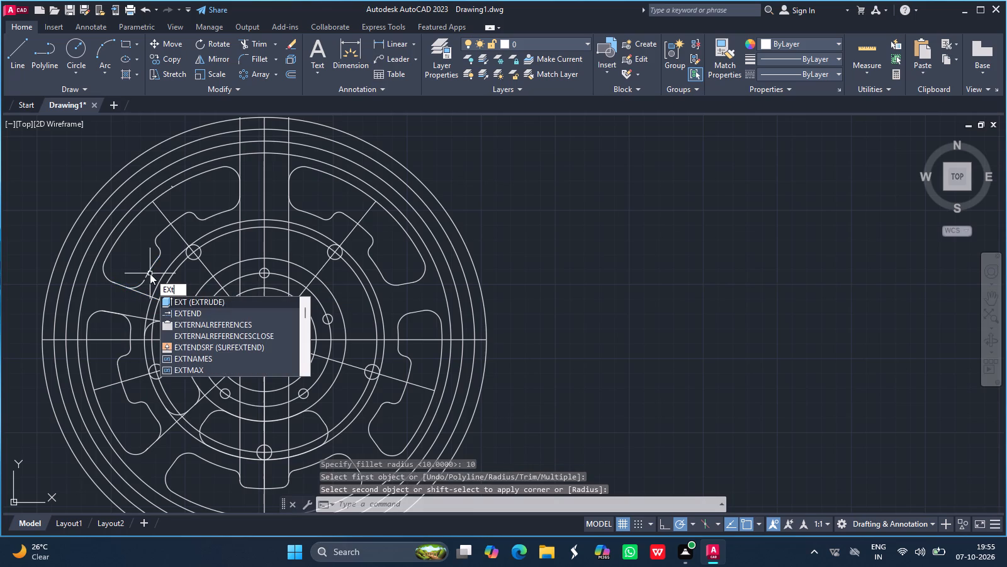
pyautogui.click(196, 312)
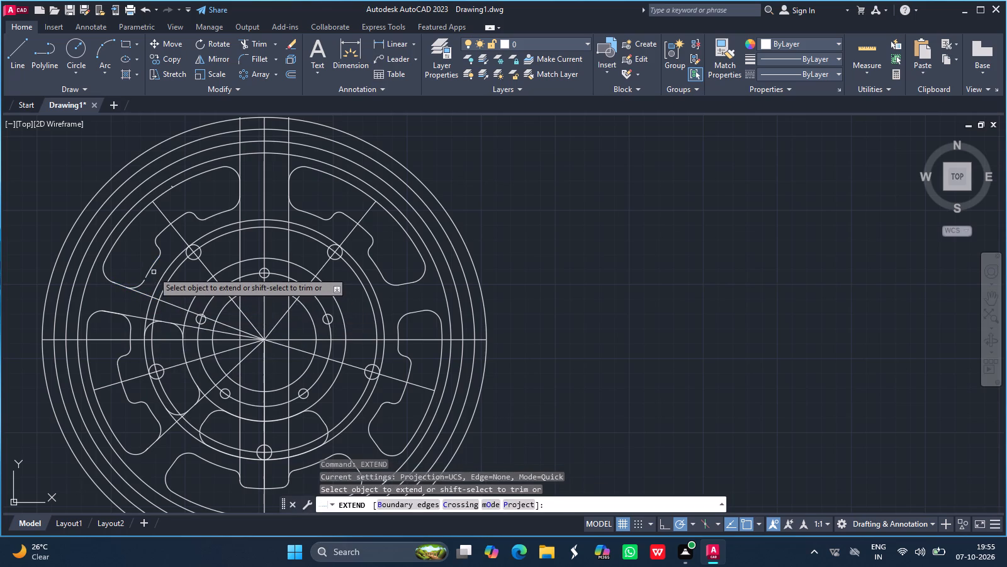
pyautogui.click(149, 272)
pyautogui.press('Return')
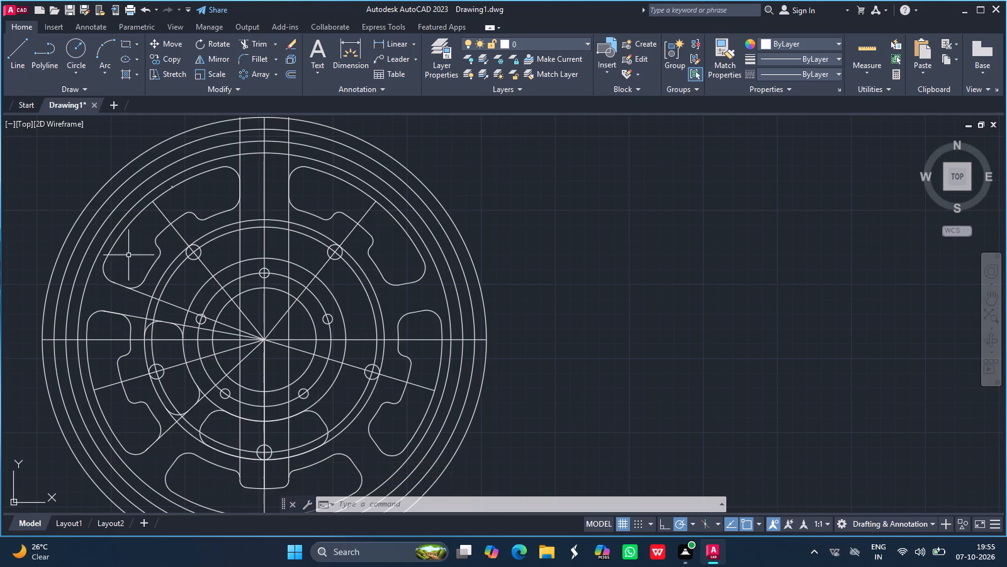
# Fillet the upper-left radial line with radius 10 against the circle just outside the bolt-hole circle and against the hub circle.
pyautogui.click(255, 56)
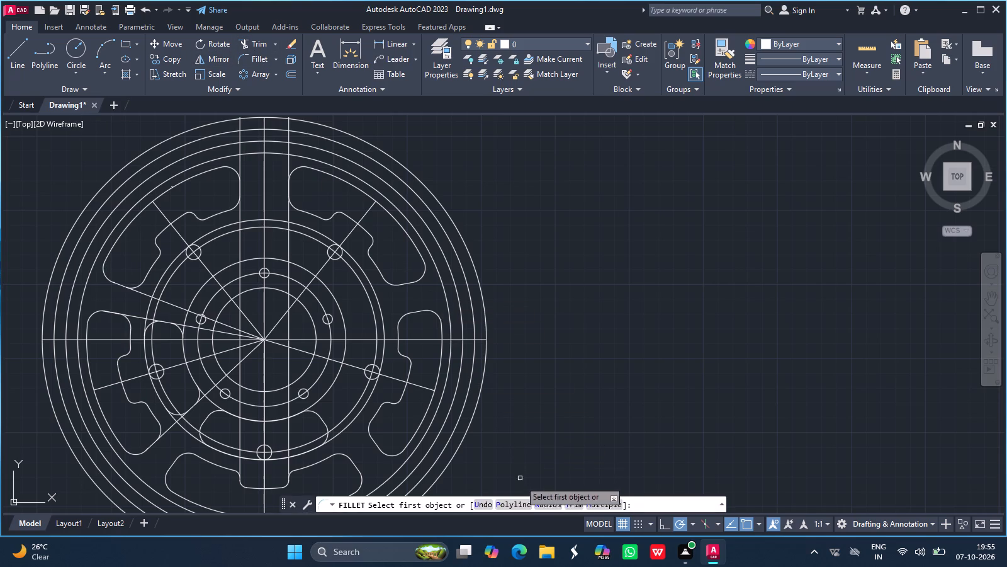
pyautogui.click(550, 505)
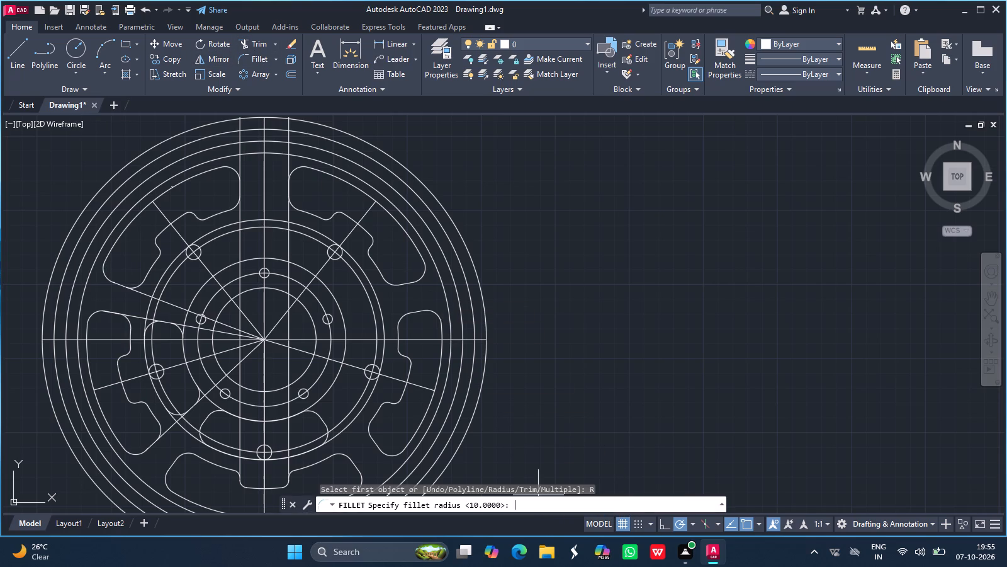
pyautogui.write('10')
pyautogui.press('Return')
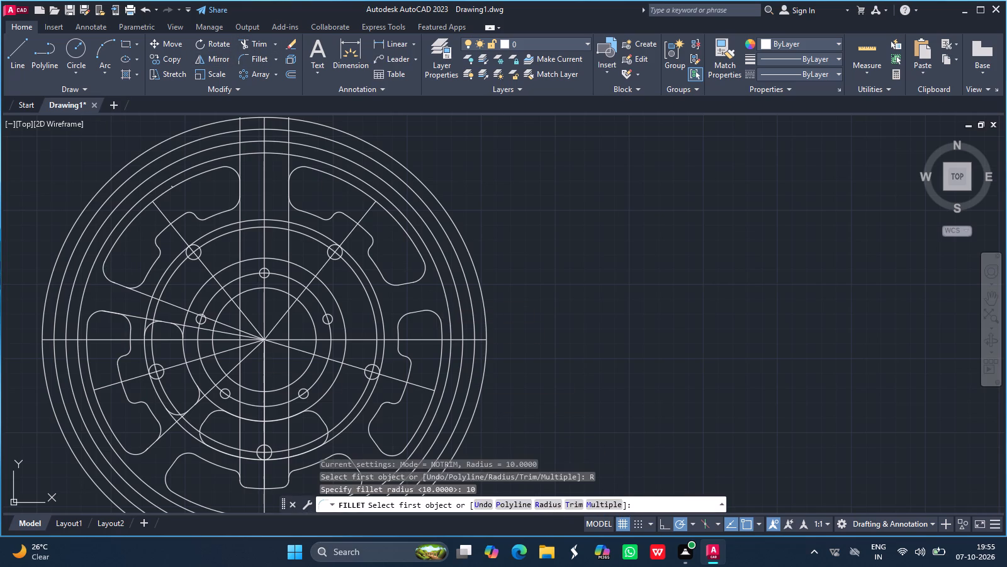
pyautogui.moveTo(154, 298); pyautogui.dragTo(155, 291)
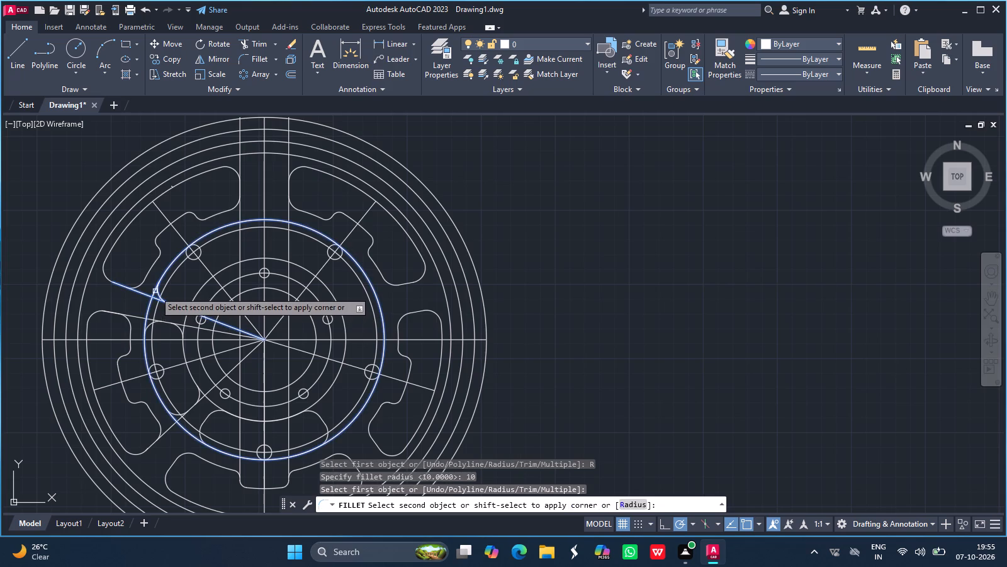
pyautogui.moveTo(155, 291); pyautogui.dragTo(155, 291)
pyautogui.click(155, 291)
pyautogui.press('Return')
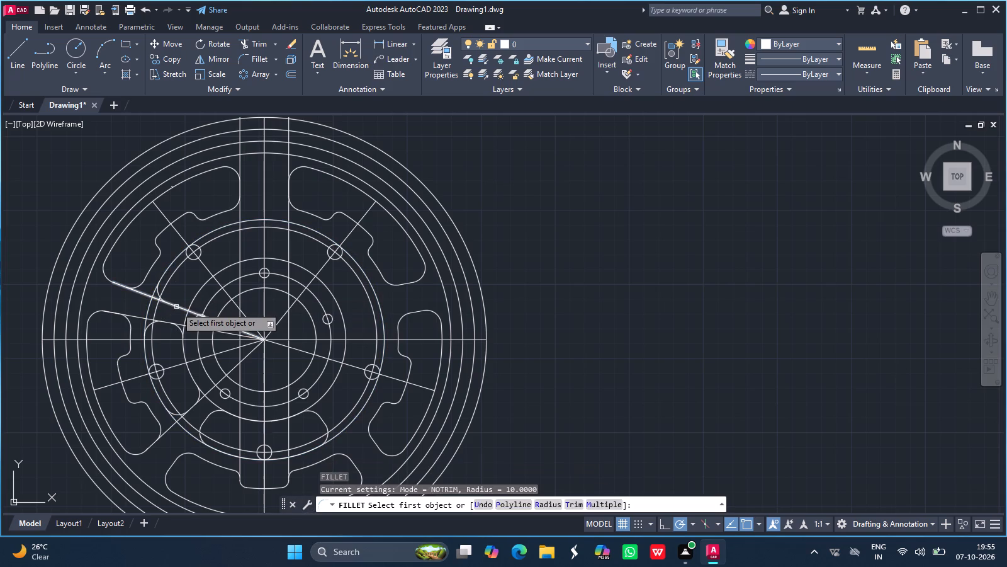
pyautogui.moveTo(181, 307); pyautogui.dragTo(196, 299)
pyautogui.click(196, 299)
# Fillet the left vertical spoke line above the hub with radius 10 against the same outer circle and hub circle.
pyautogui.press('Return')
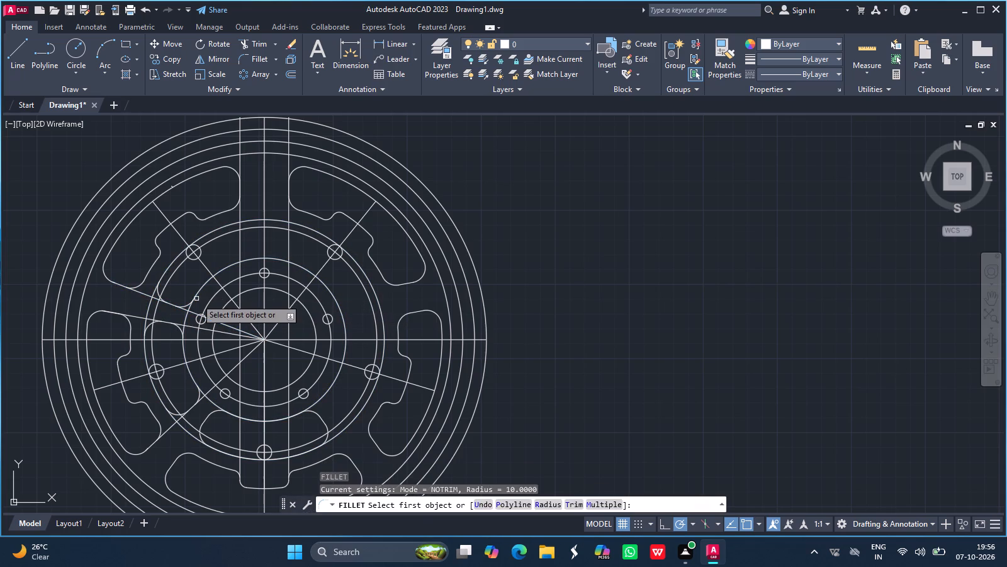
pyautogui.moveTo(224, 225); pyautogui.dragTo(240, 248)
pyautogui.click(240, 248)
pyautogui.press('Return')
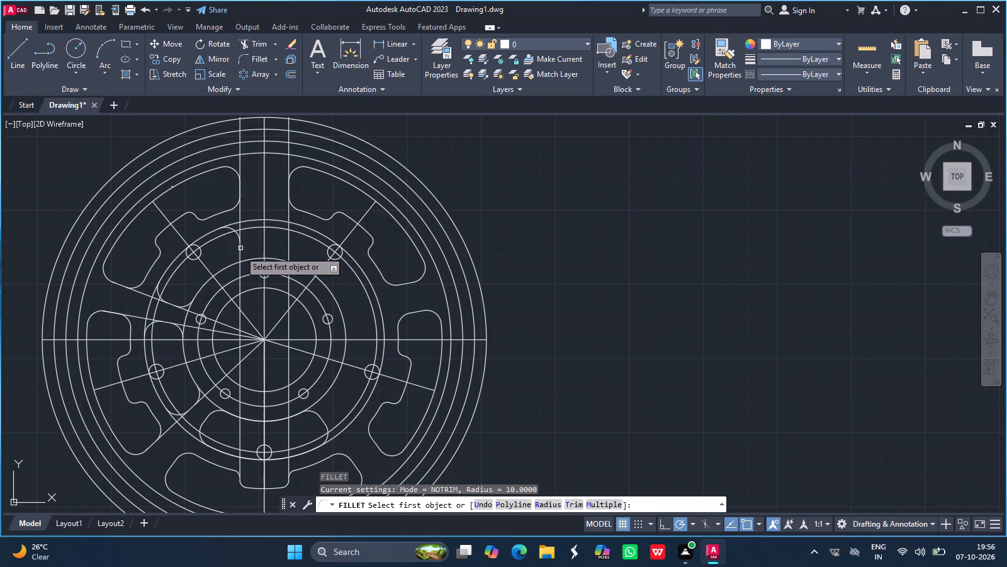
pyautogui.moveTo(231, 265); pyautogui.dragTo(241, 252)
pyautogui.click(241, 252)
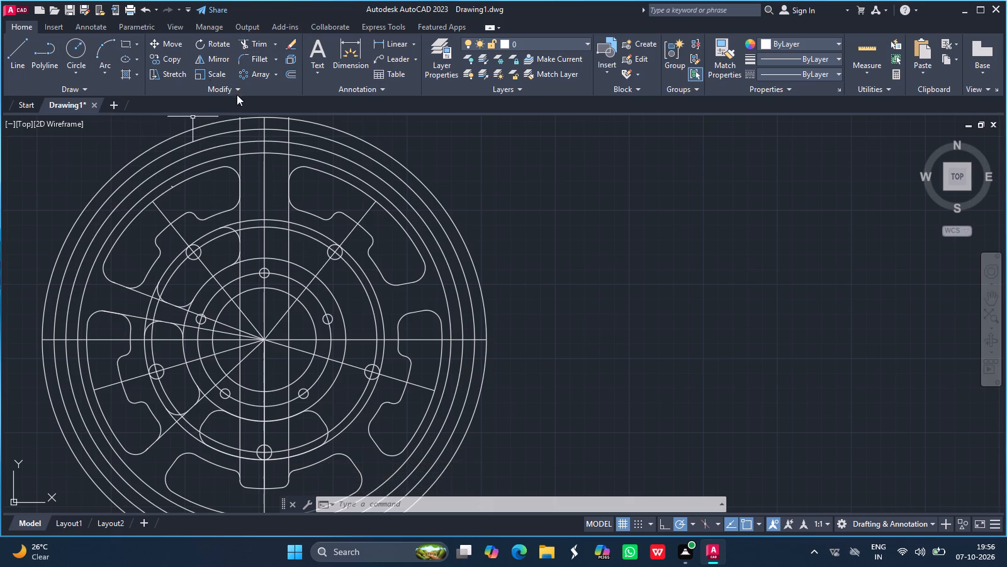
# Draw a line from the wheel centre to the lower end of the upper-right outer window.
pyautogui.click(14, 46)
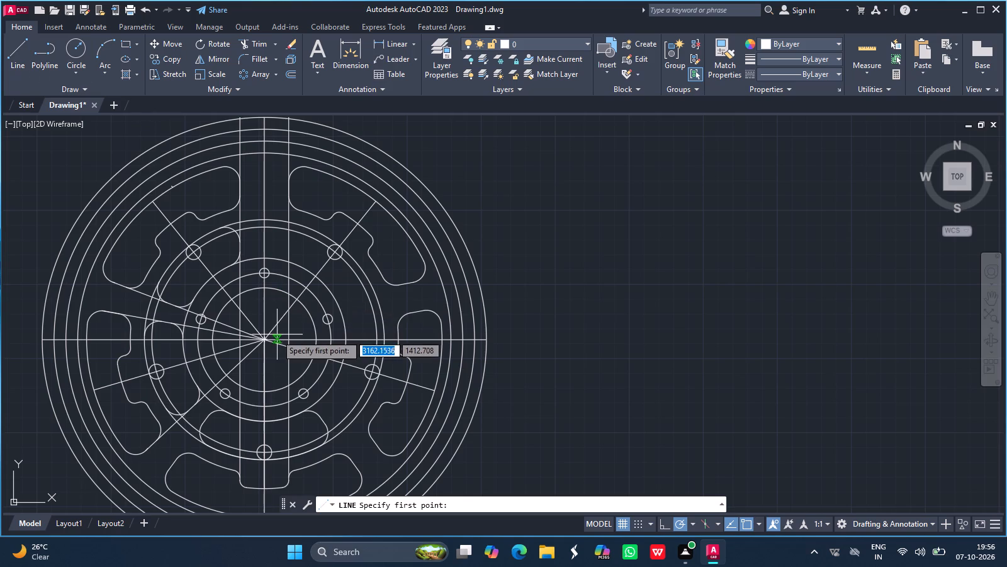
pyautogui.moveTo(267, 338); pyautogui.dragTo(442, 275)
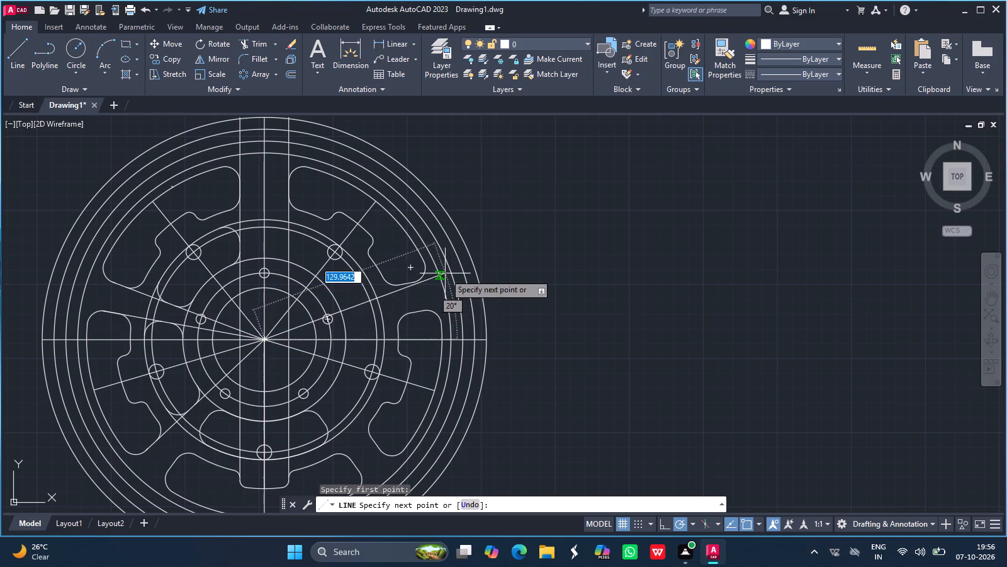
pyautogui.moveTo(442, 275); pyautogui.dragTo(421, 282)
pyautogui.click(421, 282)
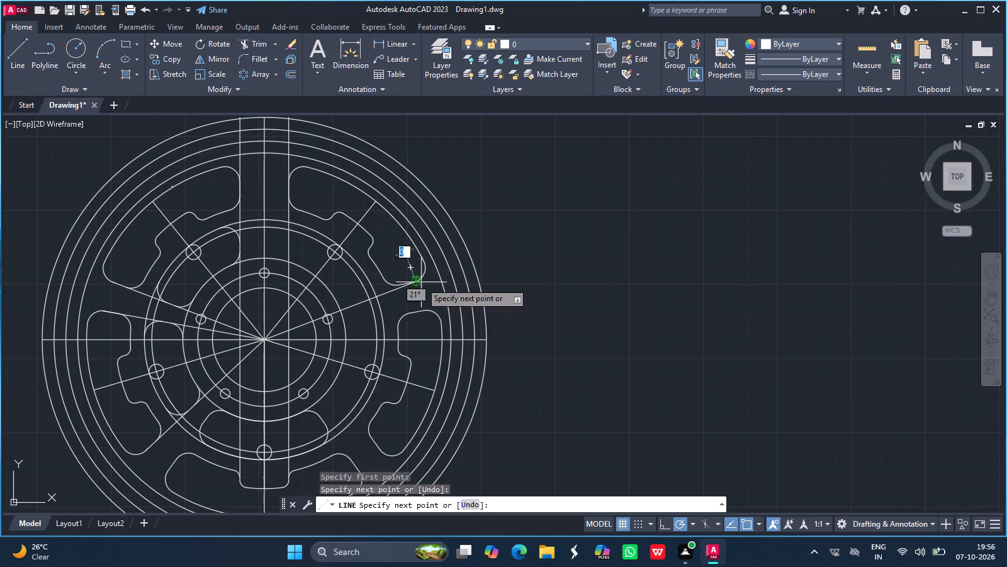
pyautogui.press('Return')
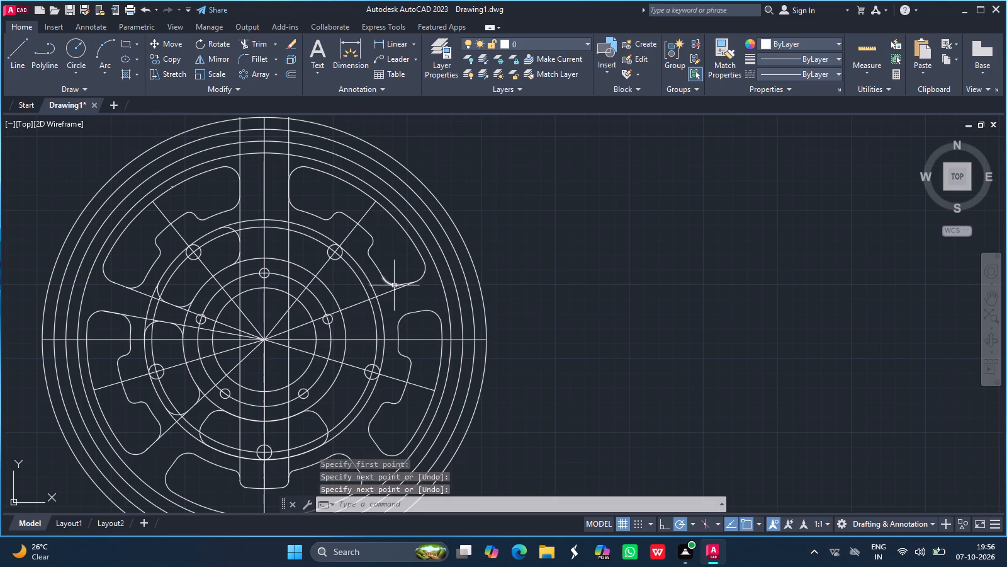
# Delete the rounded corner arc and the short edge line at the lower end of the upper-right outer window.
pyautogui.click(393, 285)
pyautogui.press('Delete')
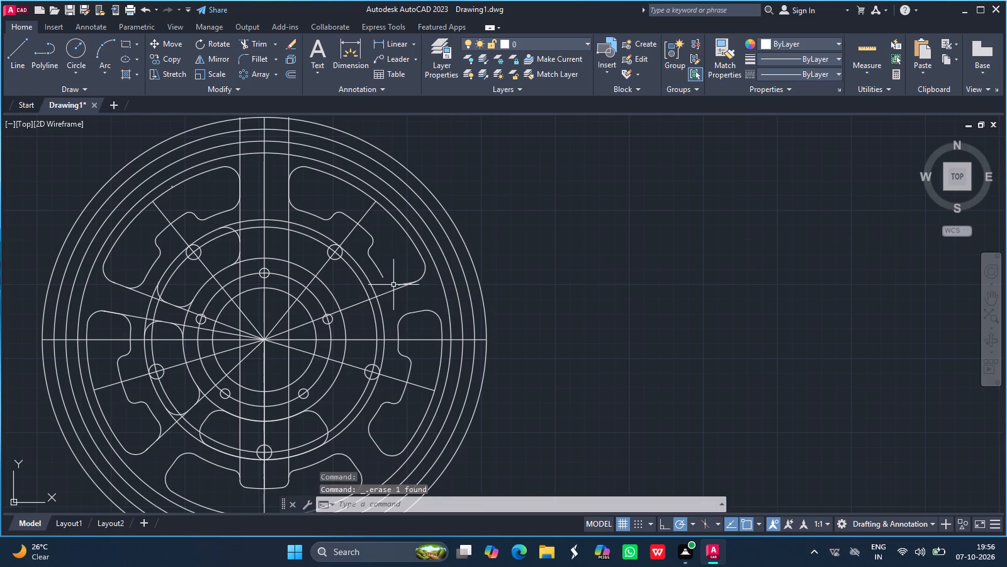
pyautogui.click(401, 285)
pyautogui.press('Escape')
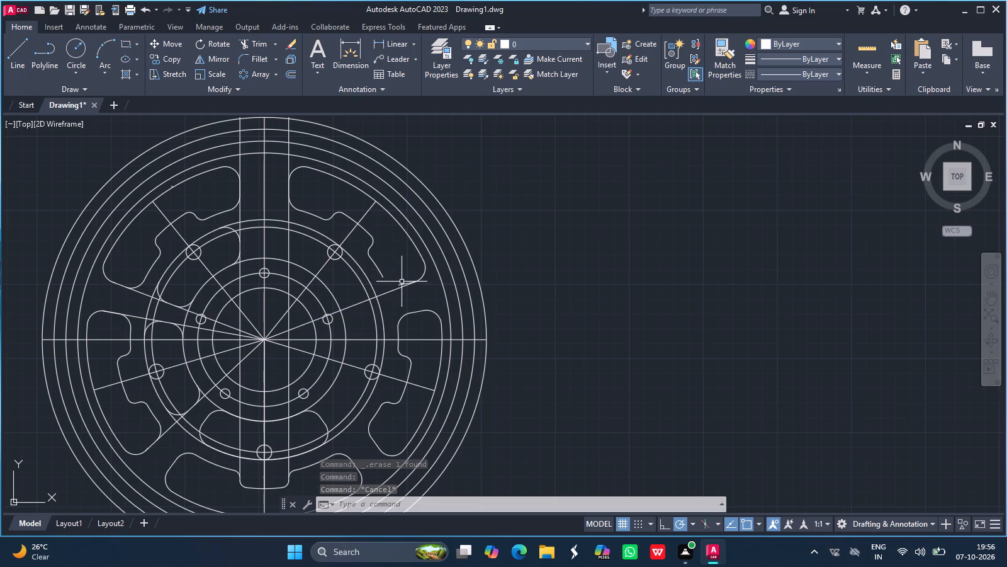
pyautogui.click(403, 282)
pyautogui.press('Delete')
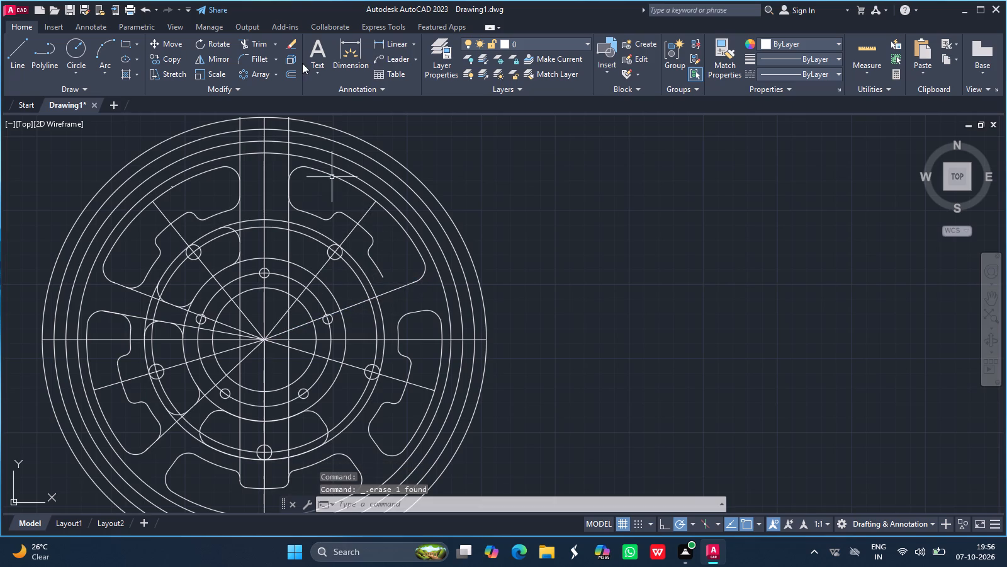
# Fillet the new radial line and the upper-right outer window's open slanted side with radius 10.
pyautogui.click(262, 57)
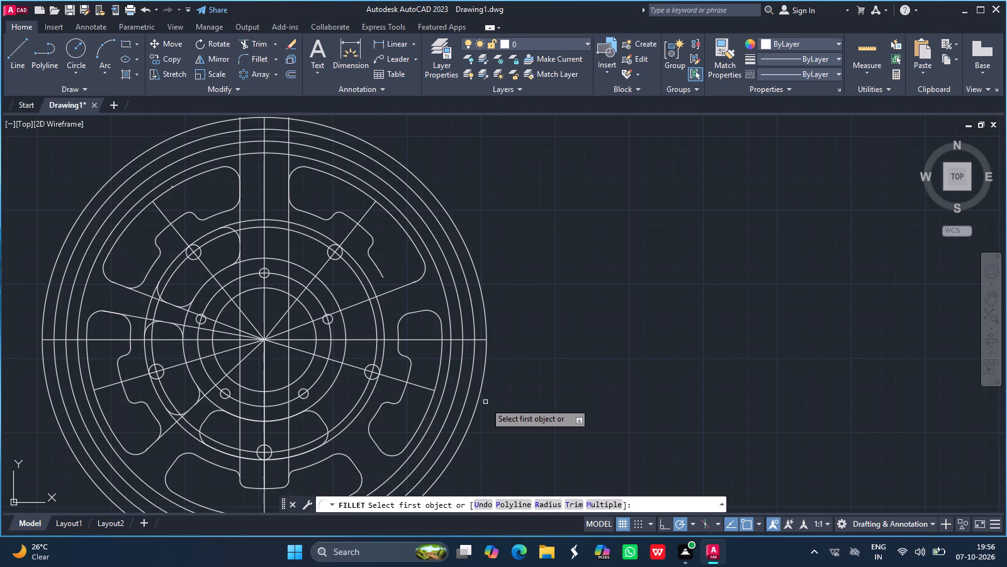
pyautogui.write('10')
pyautogui.press('Return')
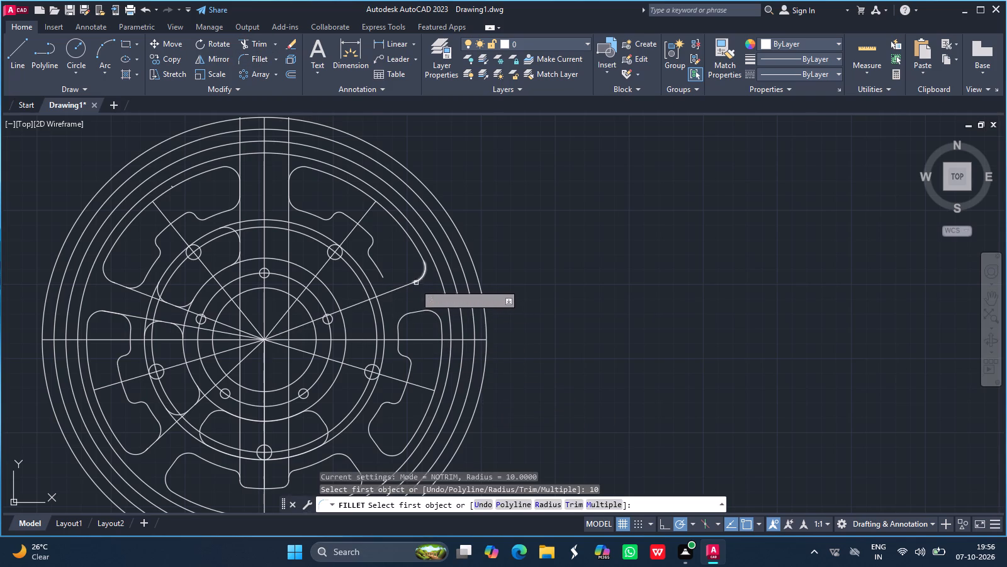
pyautogui.click(408, 285)
pyautogui.click(381, 275)
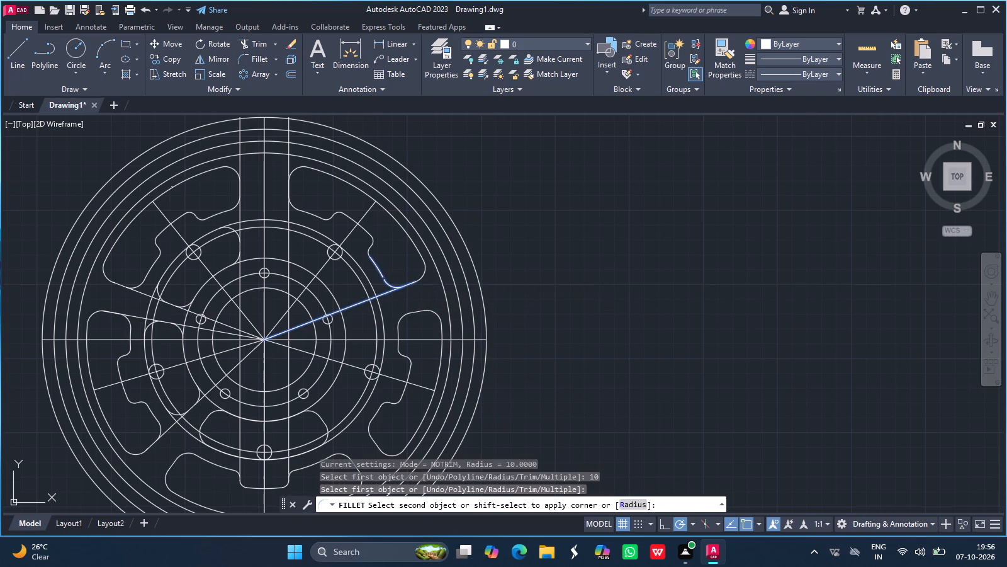
# Extend the slanted side of the upper-right outer window to the new fillet arc at its lower corner.
pyautogui.write('ext')
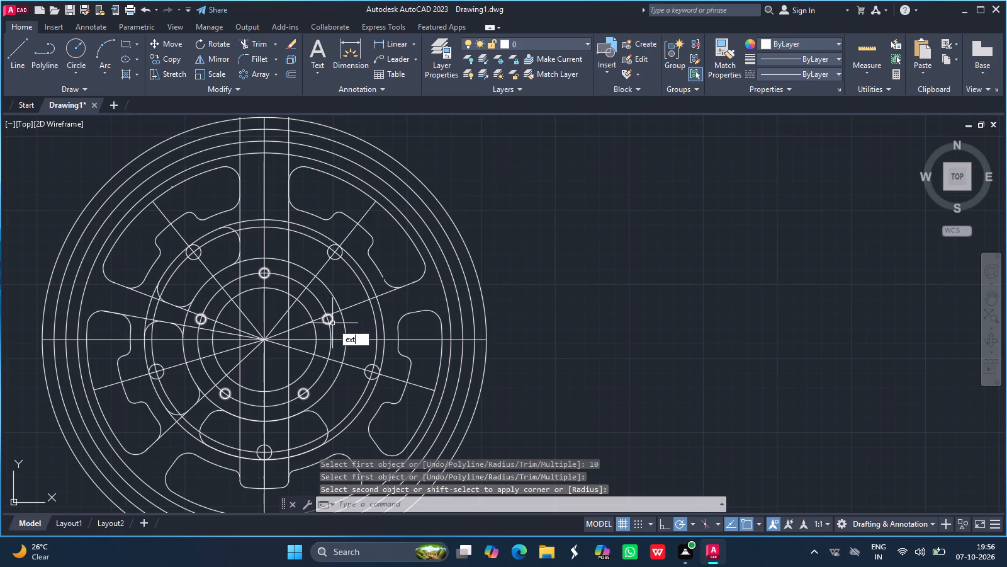
pyautogui.click(371, 362)
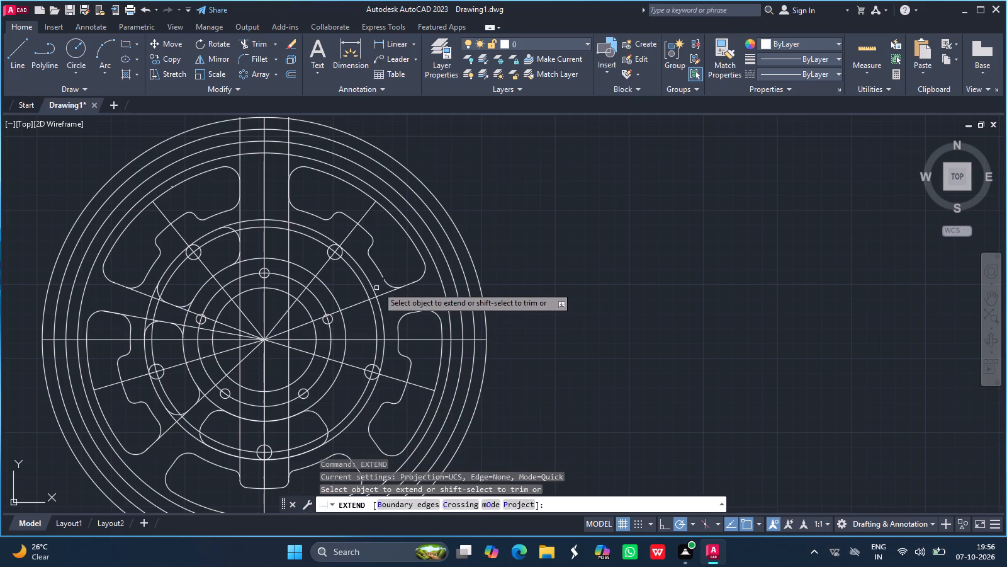
pyautogui.click(380, 272)
pyautogui.press('Return')
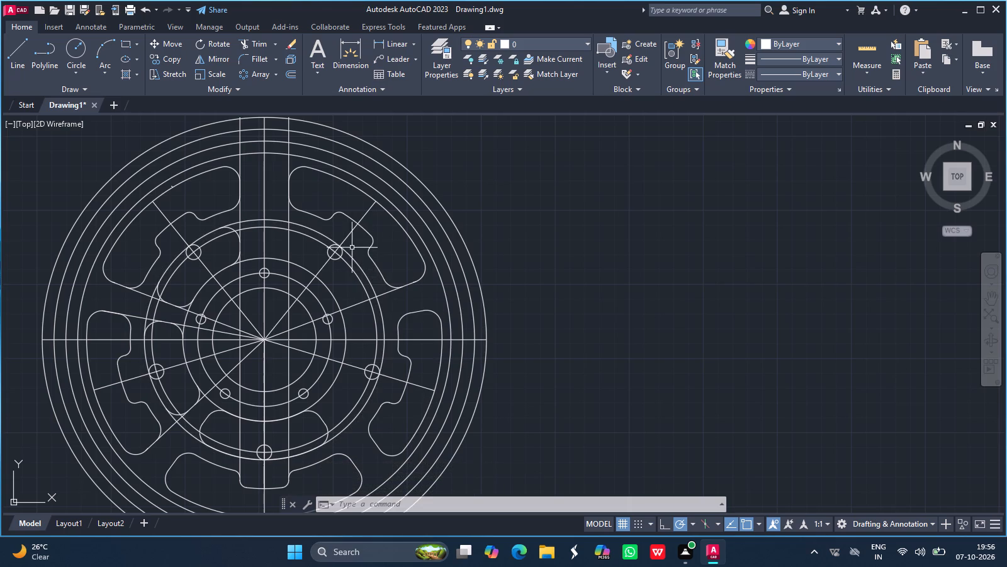
# Fillet the right vertical spoke line and the upper-right radial line with radius 10 against the circle just outside the bolt-hole circle.
pyautogui.click(256, 57)
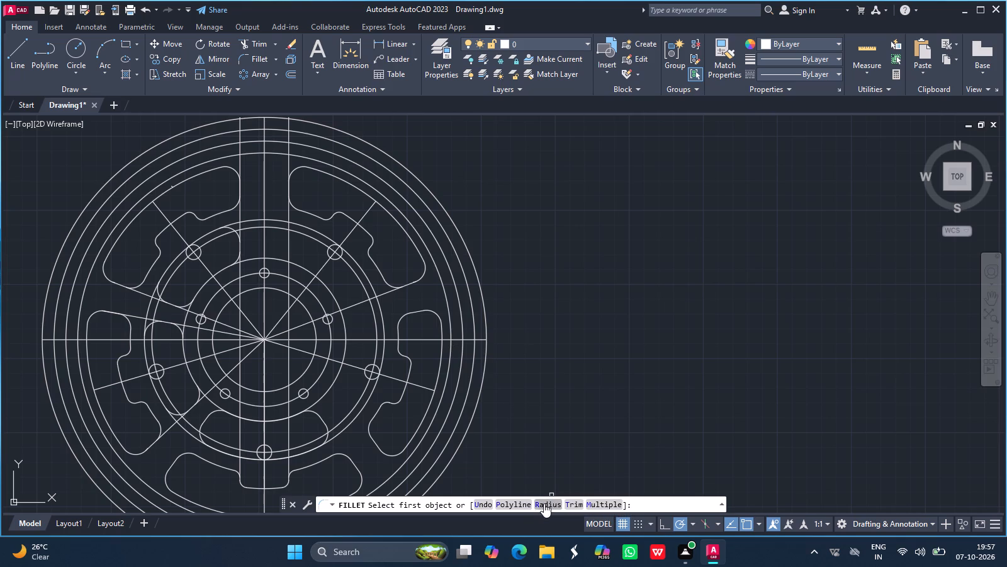
pyautogui.click(545, 504)
pyautogui.write('10')
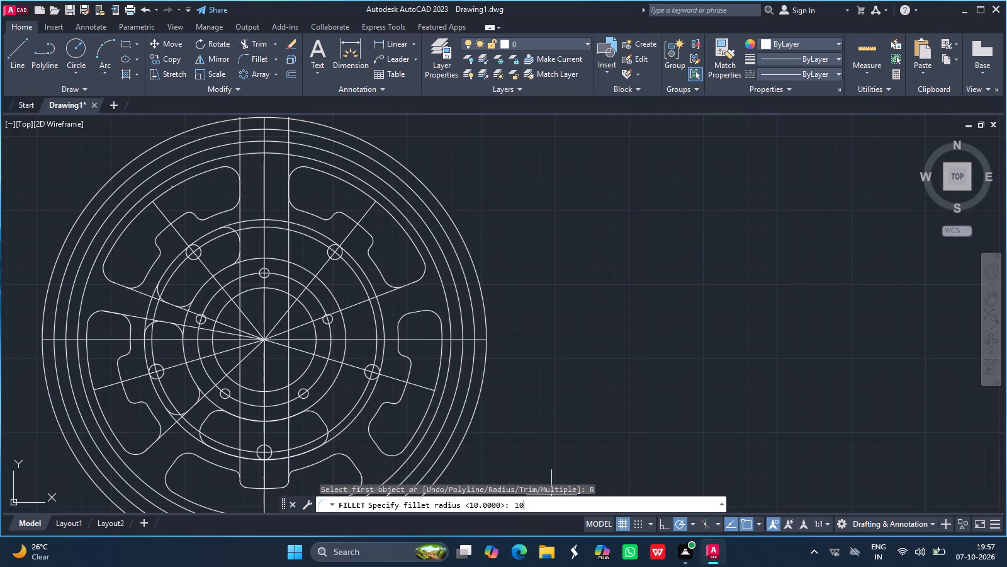
pyautogui.press('Return')
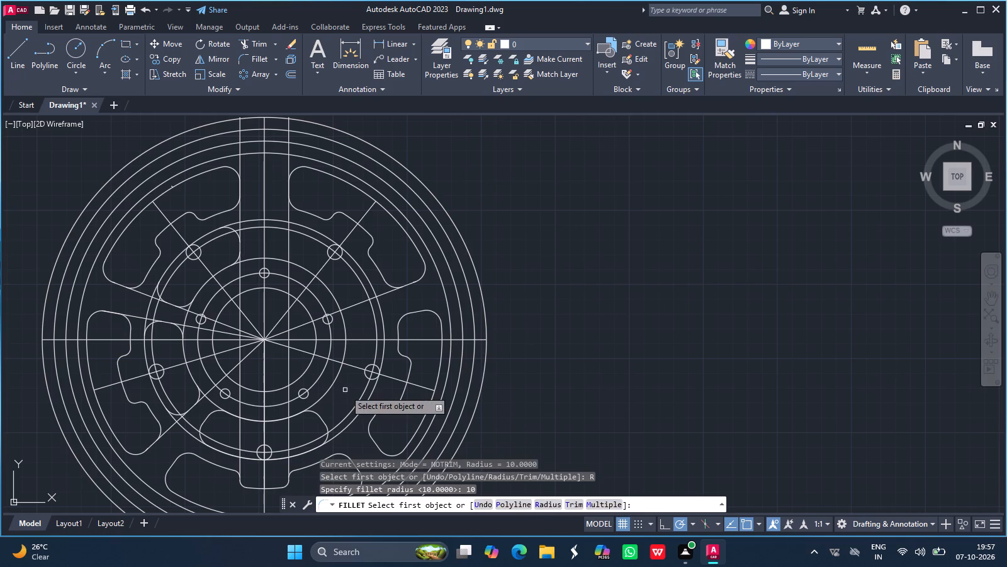
pyautogui.click(287, 244)
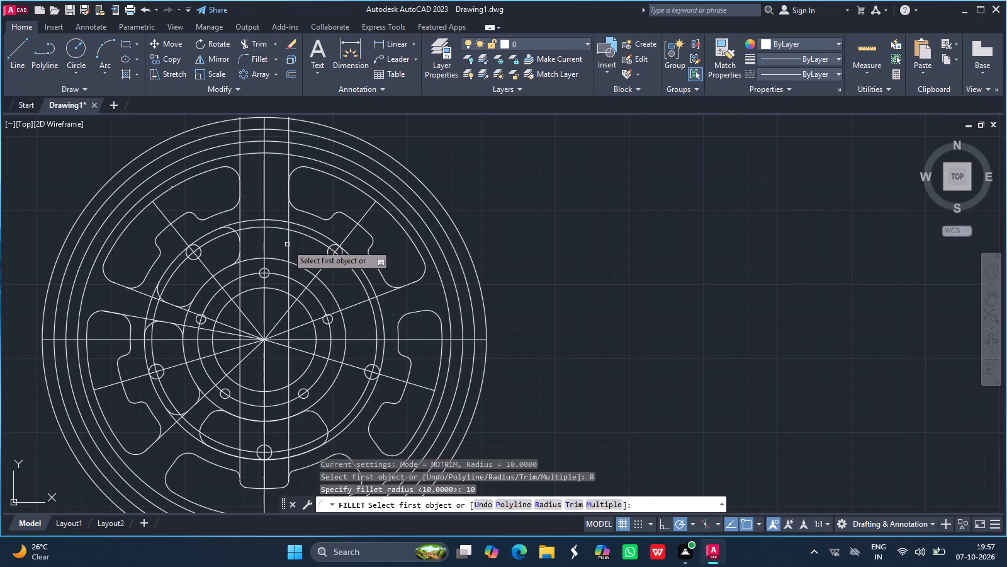
pyautogui.click(308, 226)
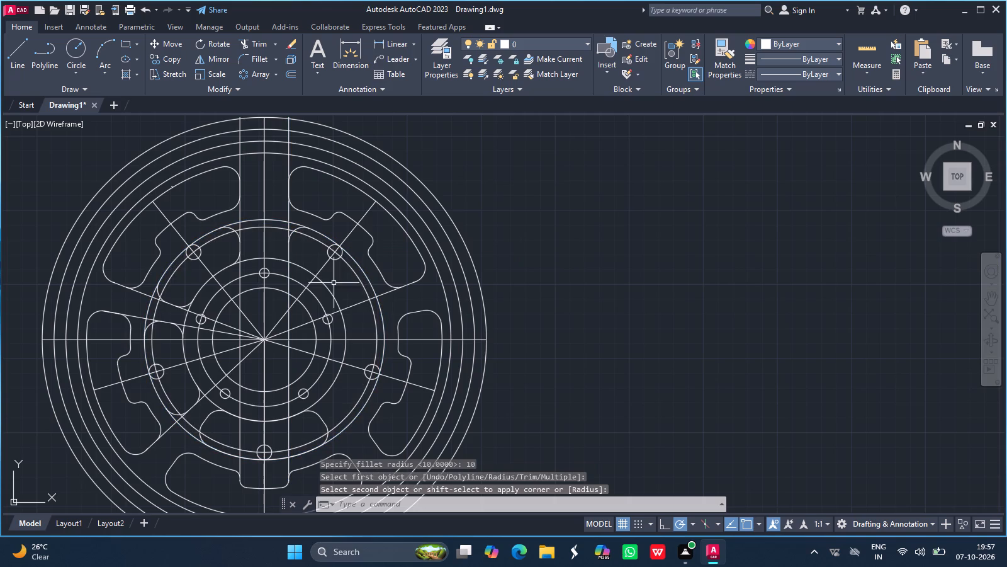
pyautogui.press('Return')
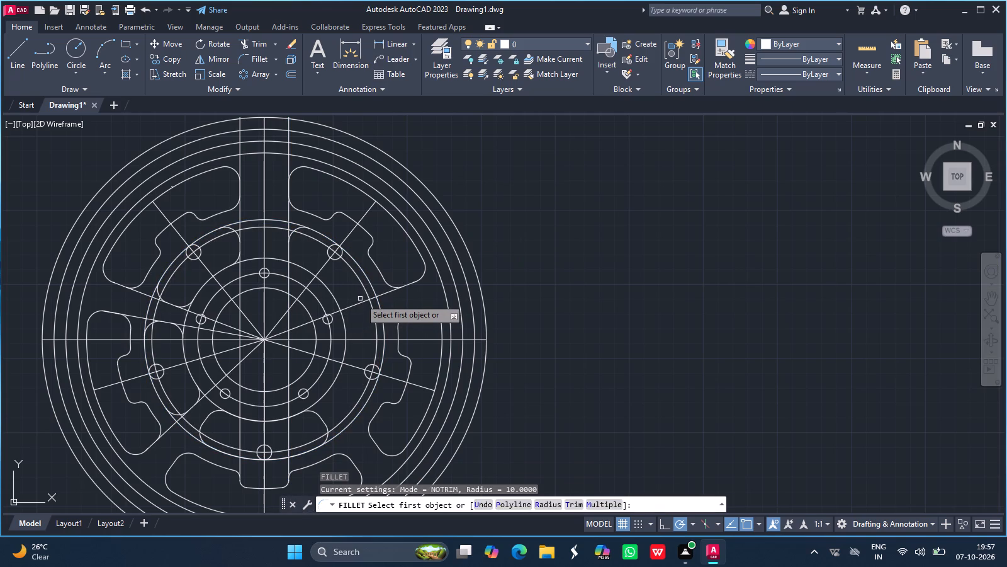
pyautogui.click(357, 302)
pyautogui.click(371, 282)
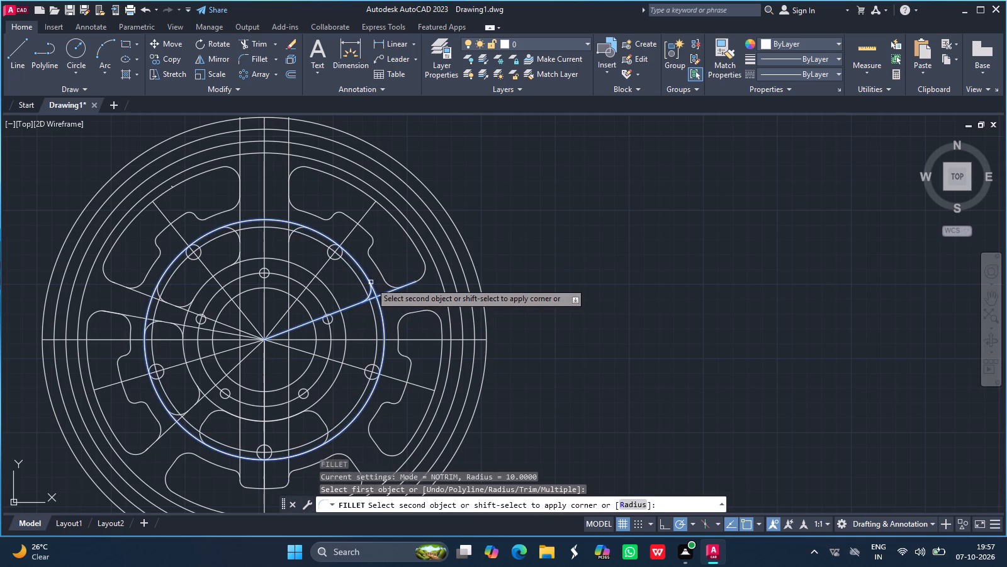
# Fillet the right vertical spoke line and the upper-right radial line with radius 10 against the hub circle.
pyautogui.press('Return')
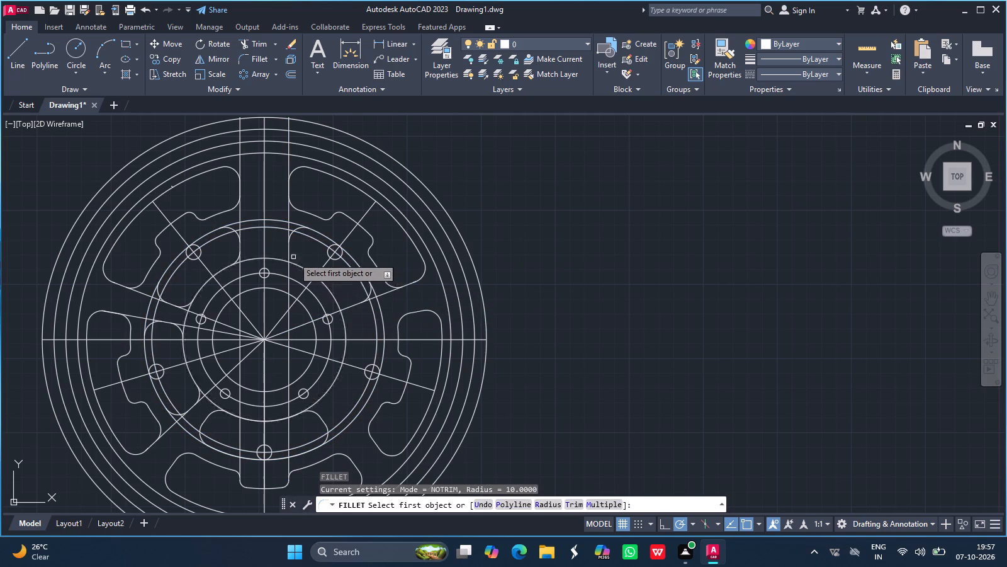
pyautogui.moveTo(290, 252); pyautogui.dragTo(296, 265)
pyautogui.click(296, 265)
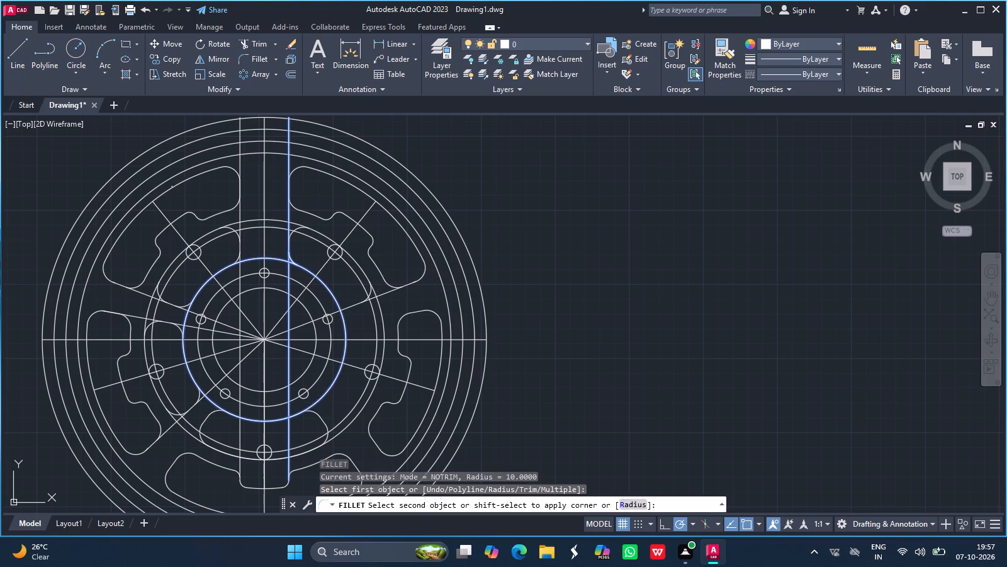
pyautogui.press('Return')
pyautogui.moveTo(332, 294); pyautogui.dragTo(354, 304)
pyautogui.click(354, 304)
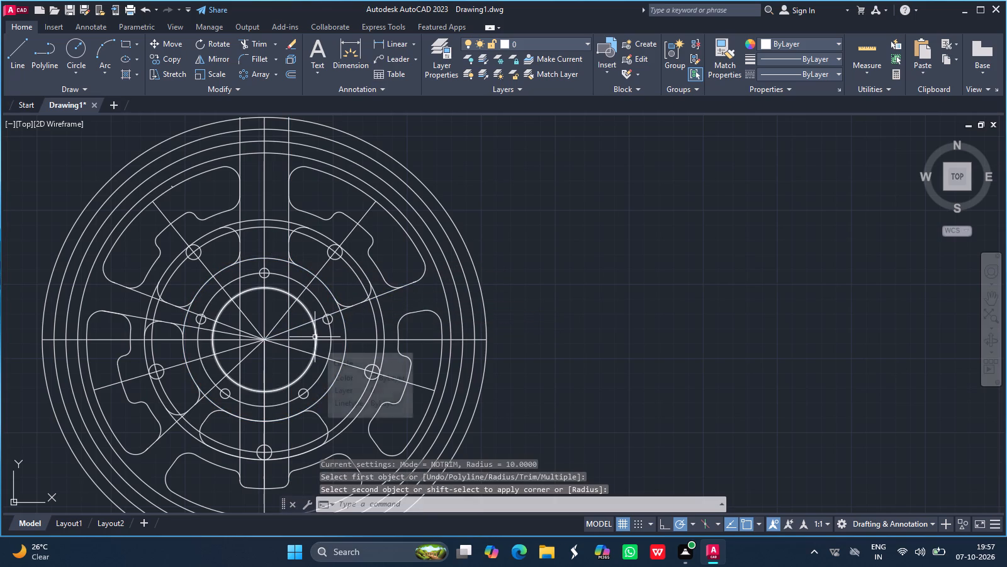
# Draw a radial line from the wheel centre to the upper rounded corner of the right-hand outer window.
pyautogui.click(22, 49)
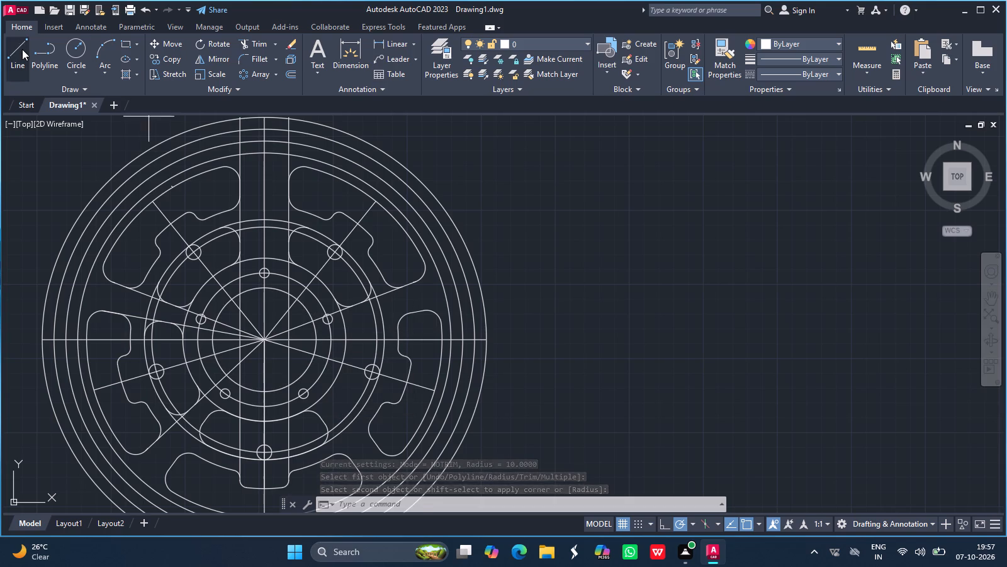
pyautogui.moveTo(266, 341); pyautogui.dragTo(429, 310)
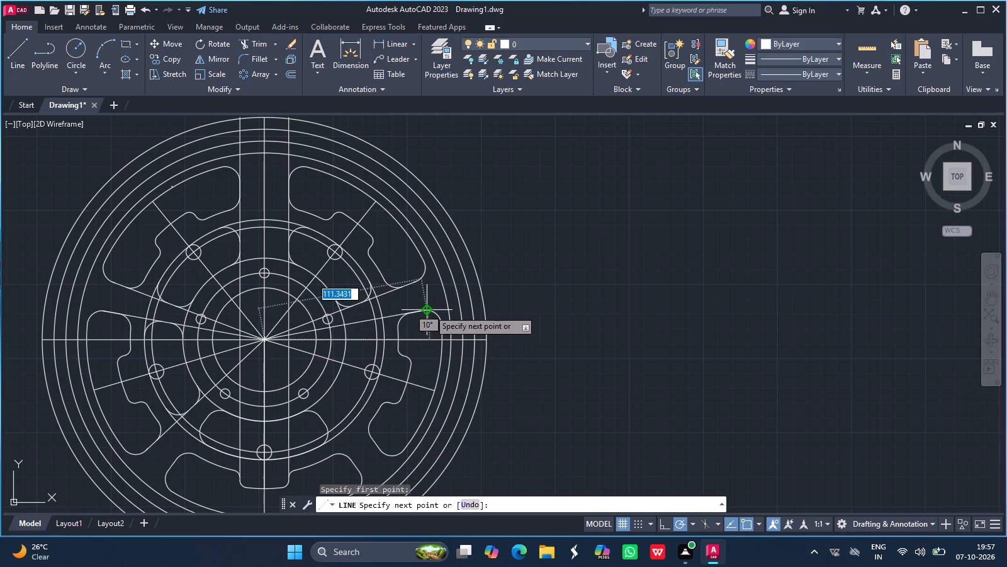
pyautogui.moveTo(429, 310); pyautogui.dragTo(431, 310)
pyautogui.click(431, 310)
pyautogui.press('Return')
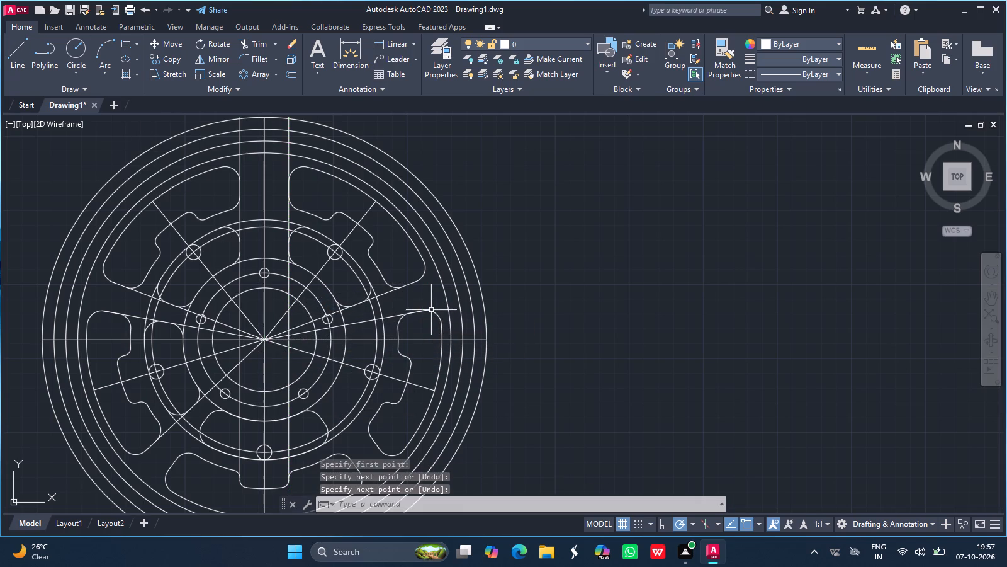
# Draw a radial line from the wheel centre to the lower corner of the lower-right outer window.
pyautogui.click(19, 46)
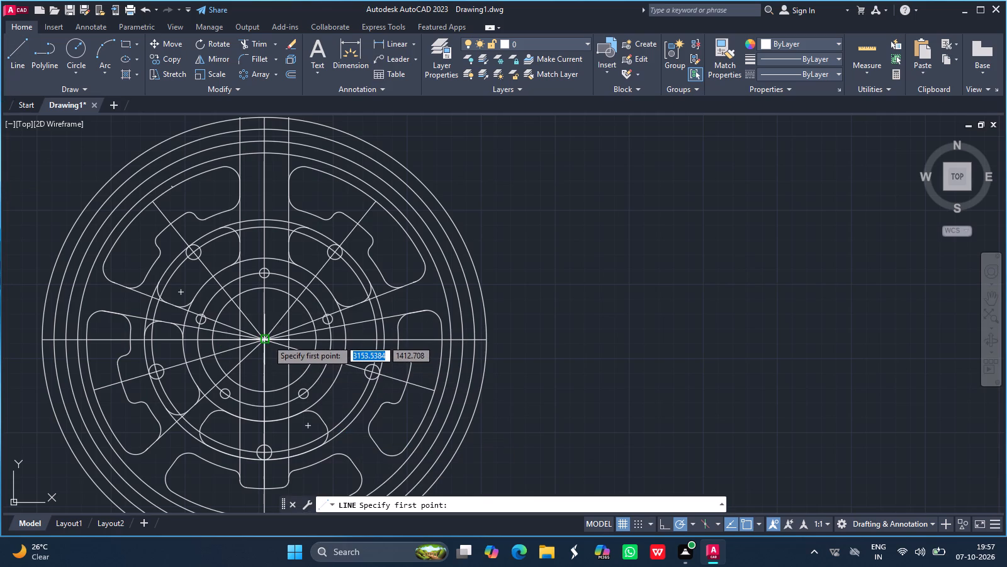
pyautogui.moveTo(267, 340); pyautogui.dragTo(387, 465)
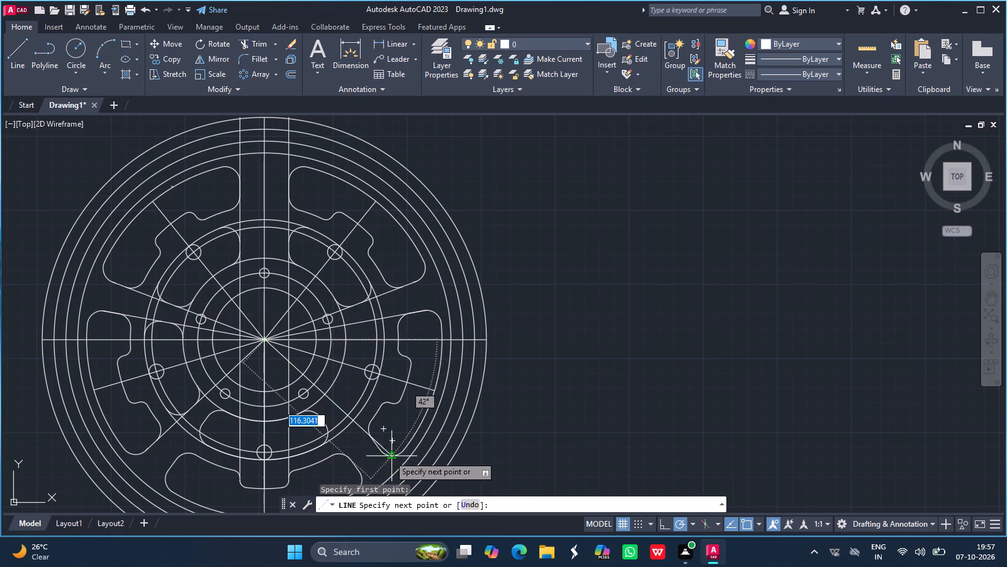
pyautogui.click(379, 450)
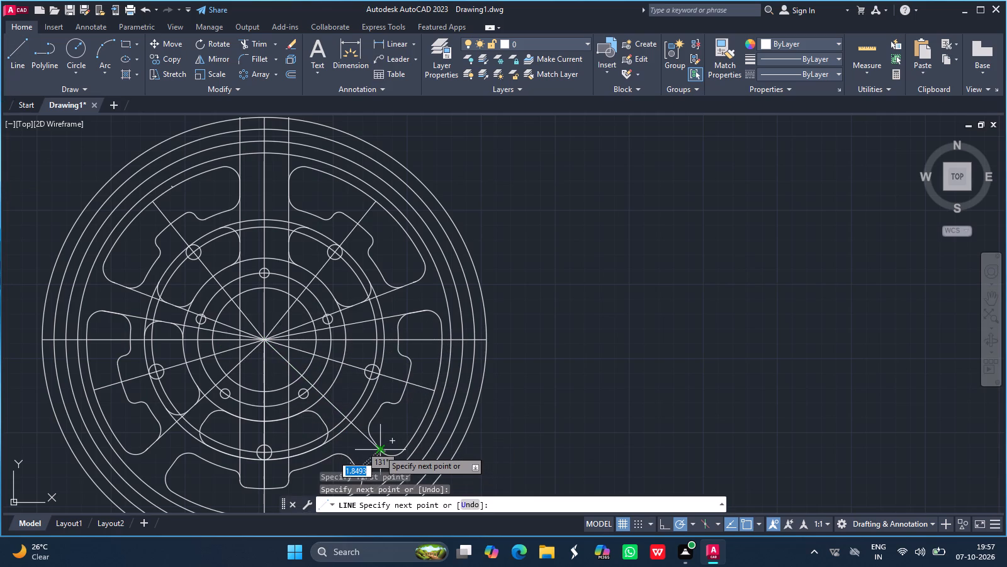
pyautogui.press('Return')
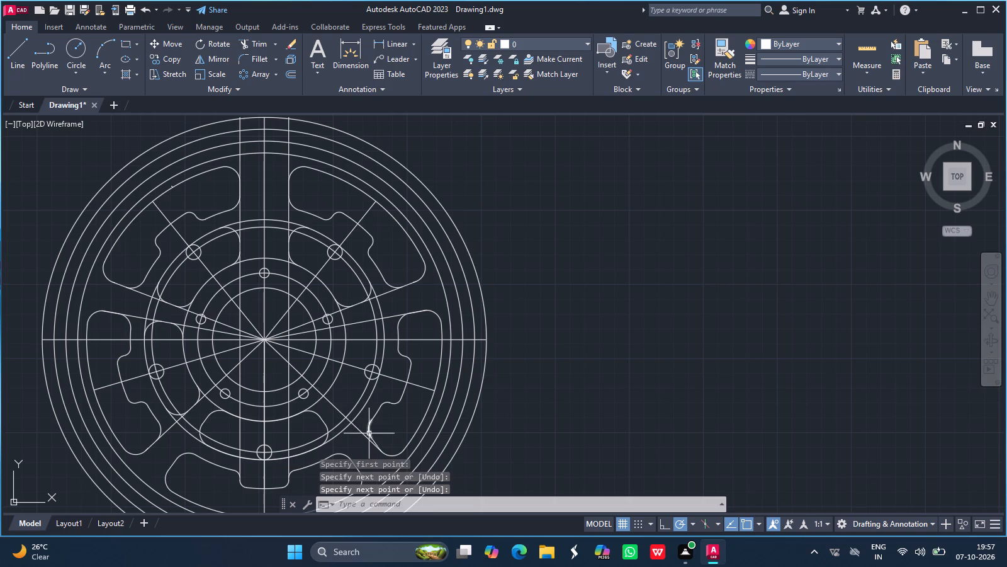
# Delete the old corner arc and the short leftover segment at the lower inner corner of the lower-right outer window.
pyautogui.click(369, 433)
pyautogui.press('Delete')
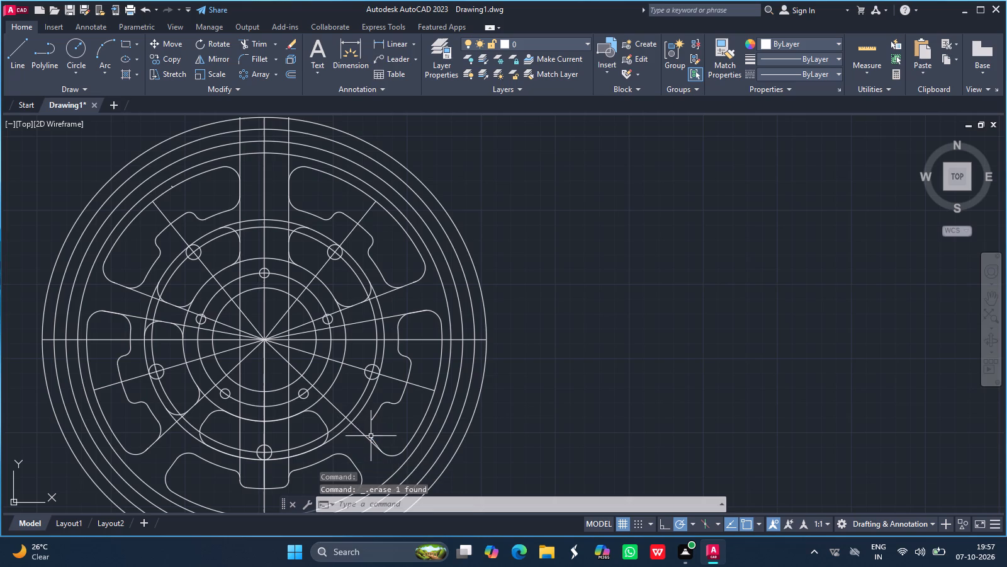
pyautogui.click(372, 440)
pyautogui.press('Escape')
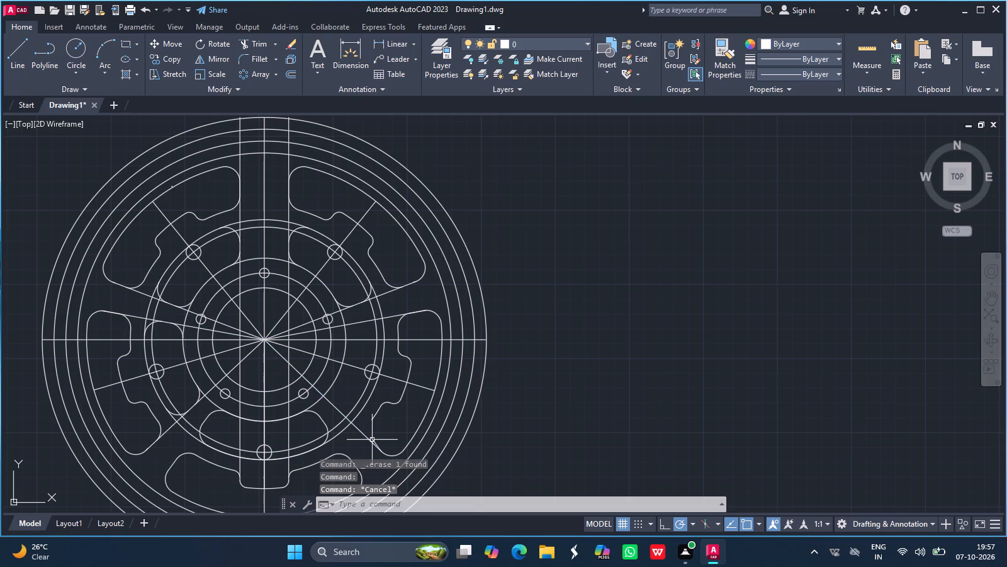
pyautogui.click(376, 440)
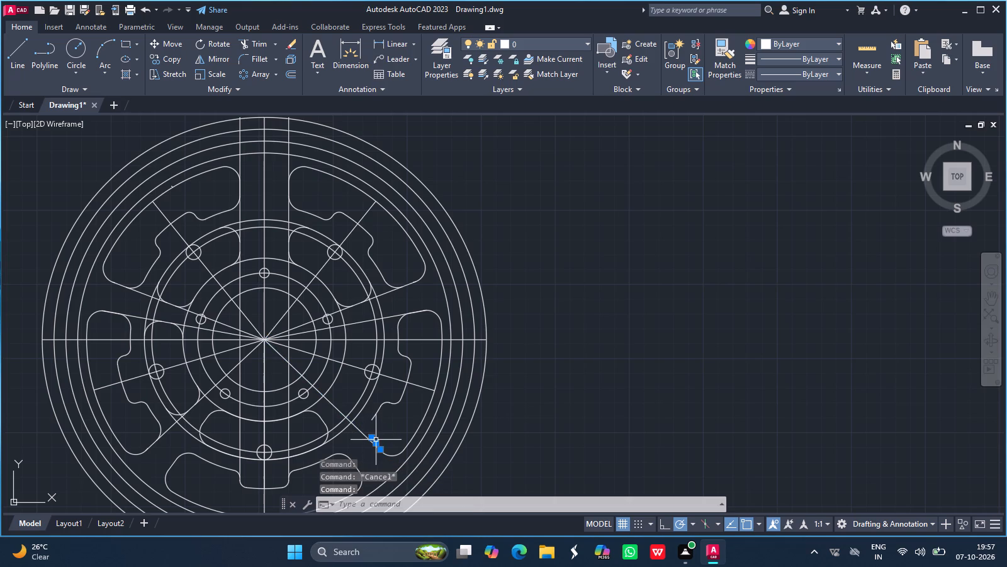
pyautogui.press('Delete')
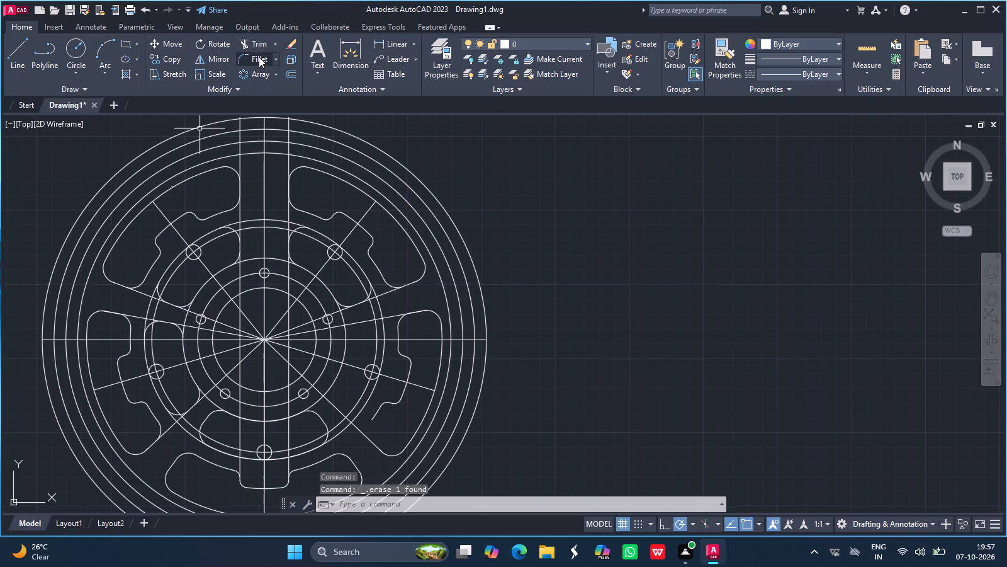
# Fillet the new lower-right radial line and the outer window's open slanted side with radius 10.
pyautogui.click(259, 57)
pyautogui.click(551, 503)
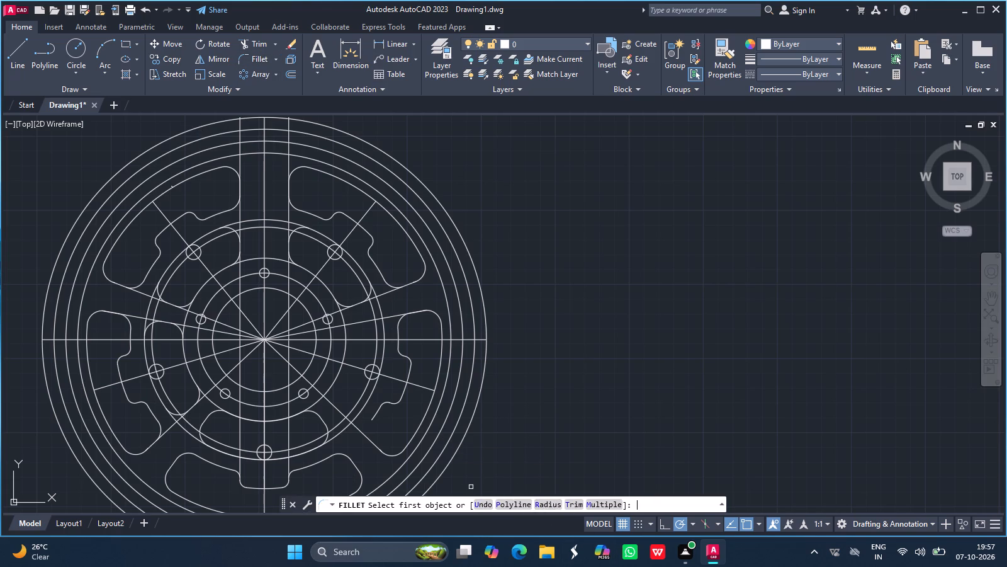
pyautogui.write('10')
pyautogui.press('Return')
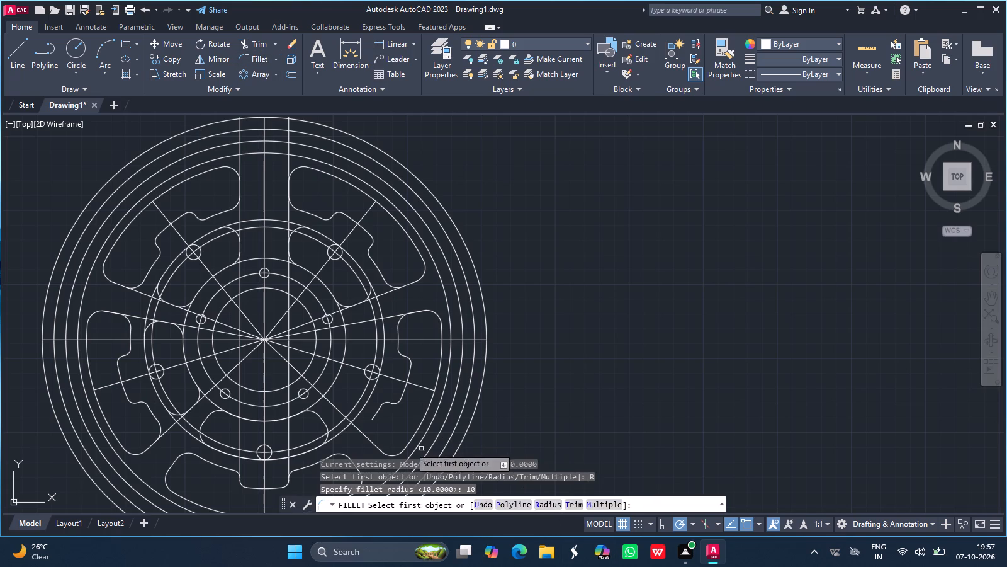
pyautogui.moveTo(368, 440); pyautogui.dragTo(371, 418)
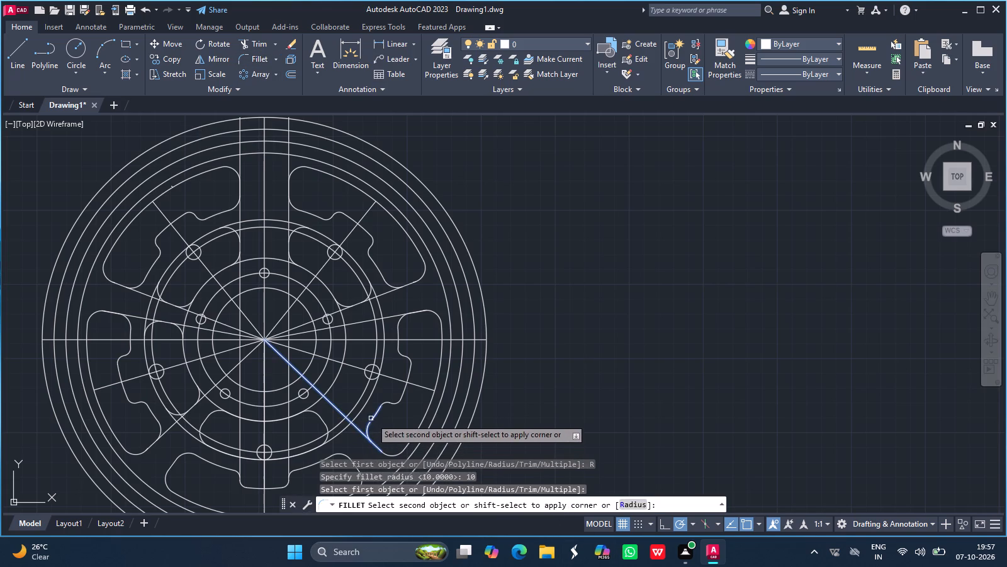
pyautogui.moveTo(371, 418); pyautogui.dragTo(371, 418)
pyautogui.click(371, 418)
# Extend the slanted side of the lower-right outer window to the new fillet arc at its lower corner.
pyautogui.write('ext')
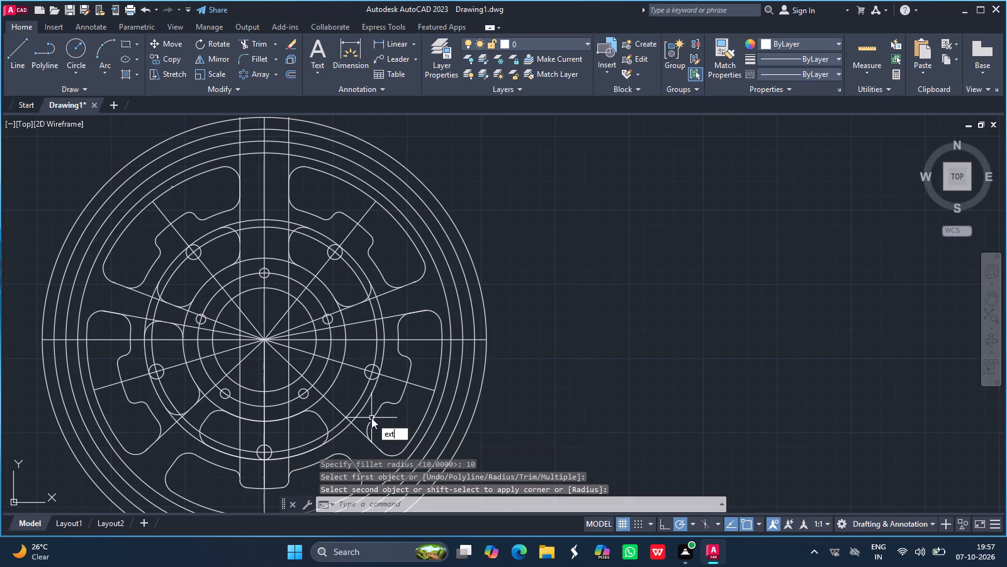
pyautogui.moveTo(412, 455); pyautogui.dragTo(385, 428)
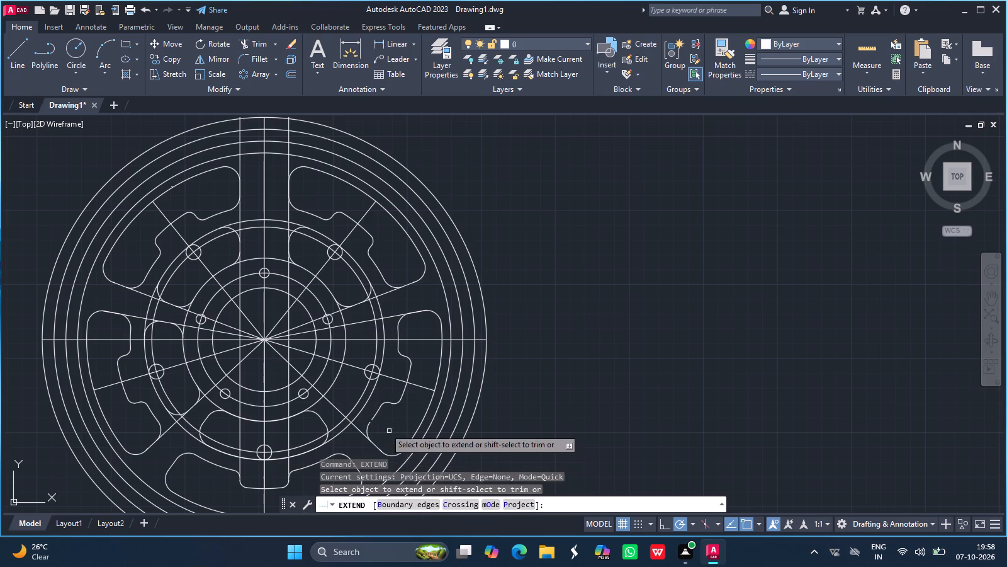
pyautogui.moveTo(385, 428); pyautogui.dragTo(373, 418)
pyautogui.click(373, 418)
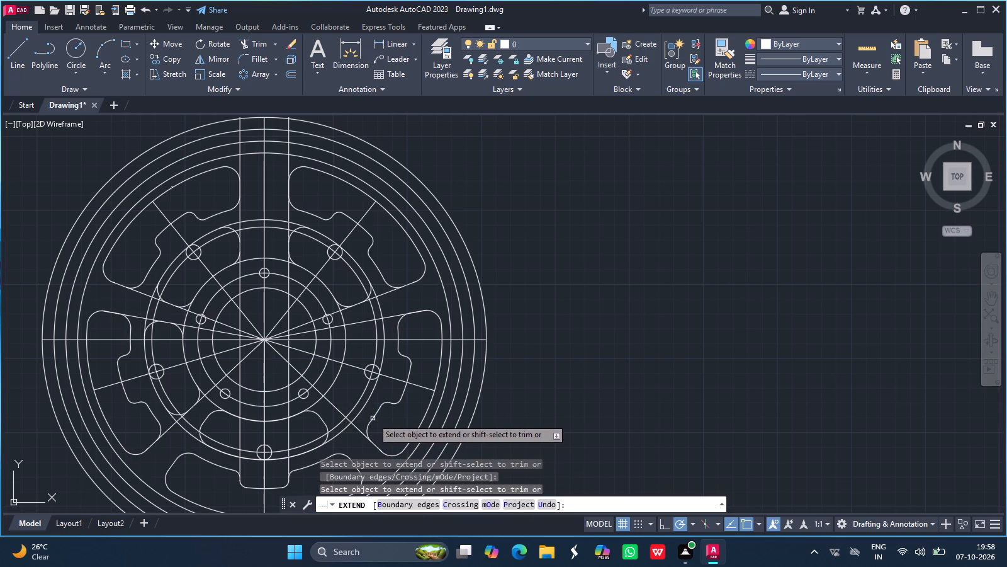
pyautogui.press('Escape')
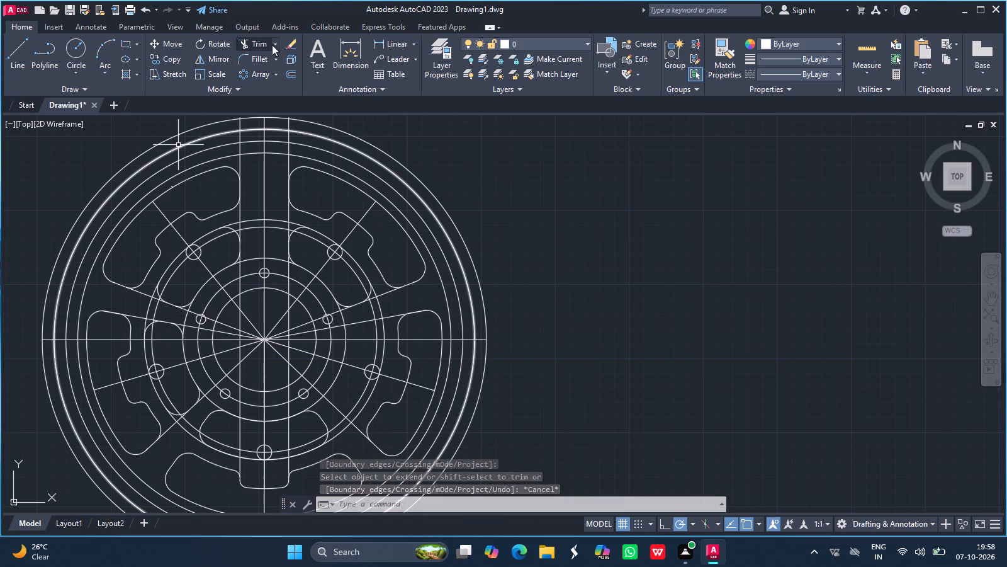
# Fillet the two new right-hand radial lines with radius 10 against the circle just outside the bolt-hole circle.
pyautogui.click(251, 59)
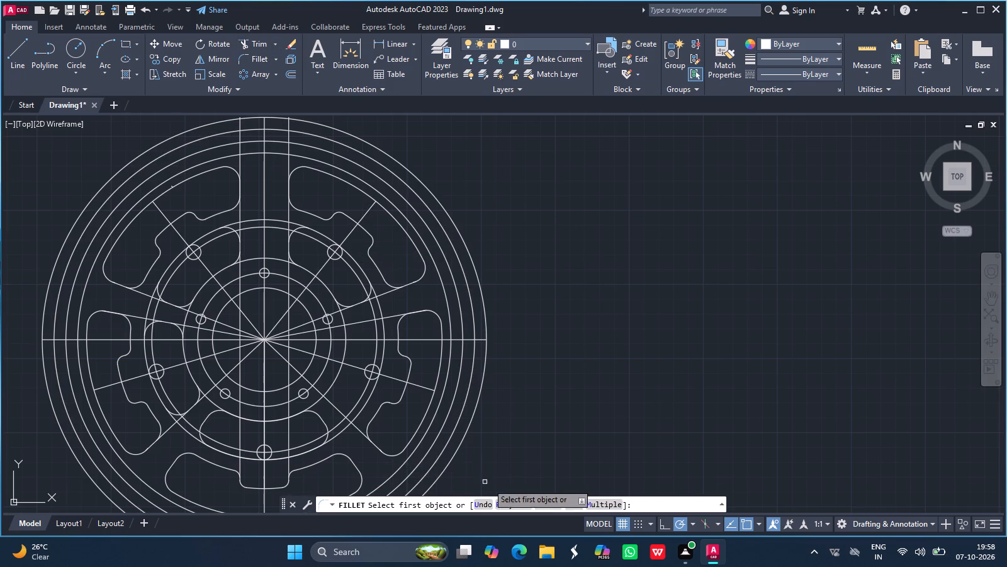
pyautogui.click(546, 505)
pyautogui.write('10')
pyautogui.press('Return')
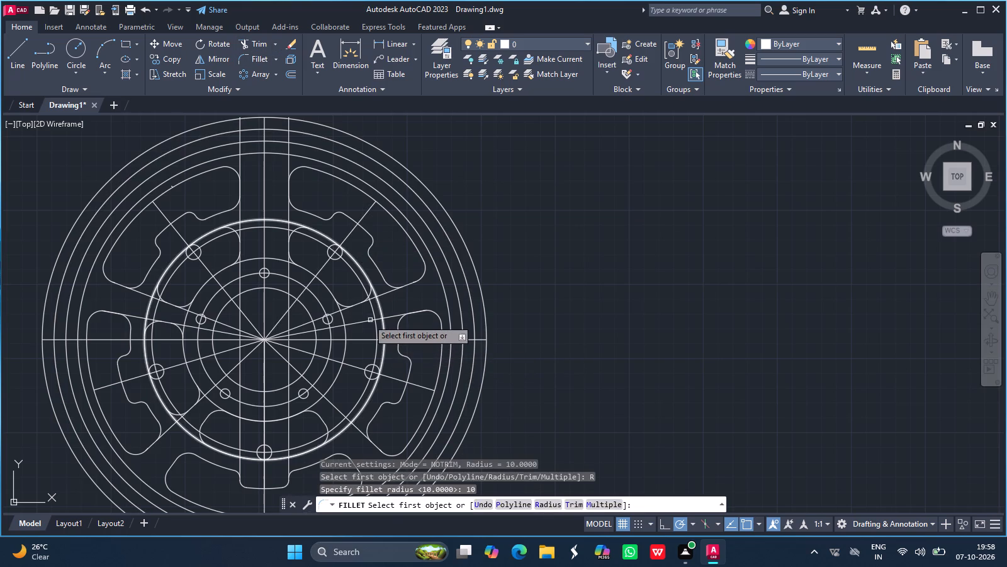
pyautogui.moveTo(363, 319); pyautogui.dragTo(383, 328)
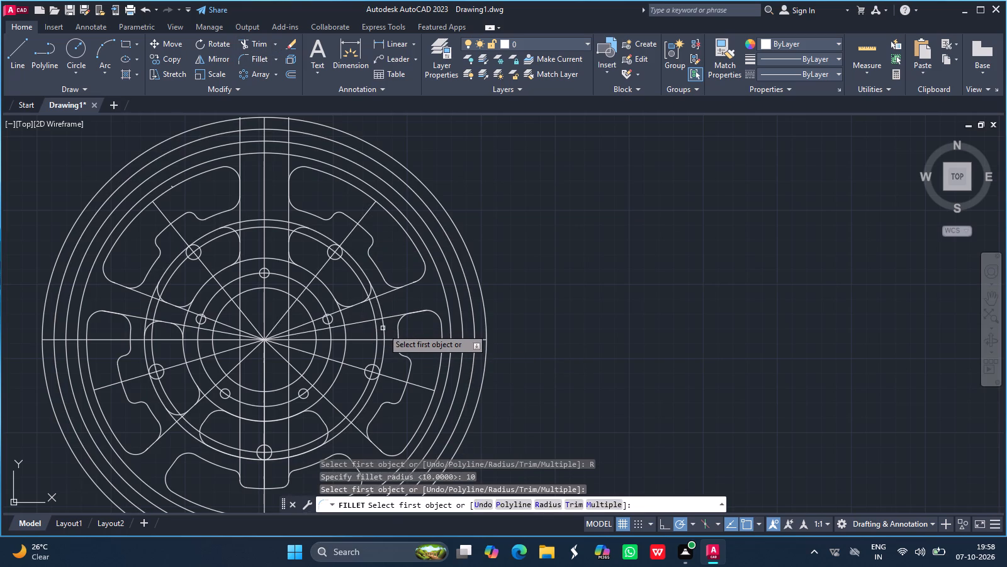
pyautogui.moveTo(364, 322); pyautogui.dragTo(373, 326)
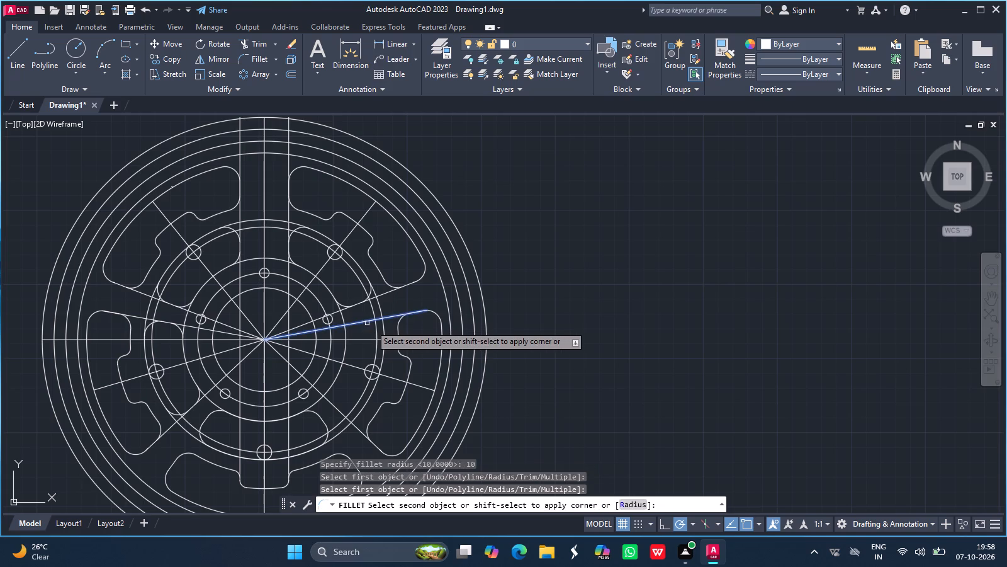
pyautogui.moveTo(373, 326); pyautogui.dragTo(384, 331)
pyautogui.click(384, 331)
pyautogui.press('Return')
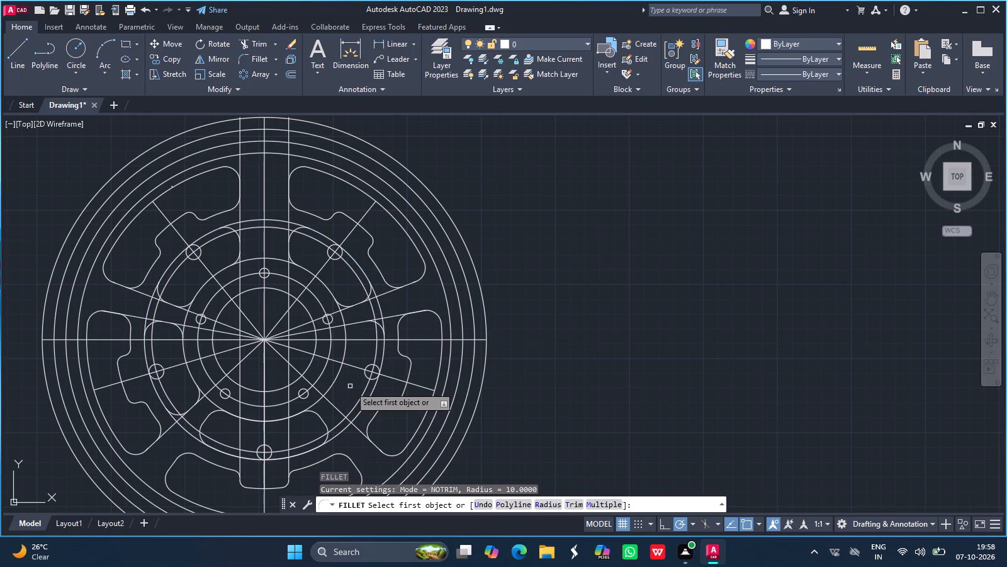
pyautogui.moveTo(357, 416); pyautogui.dragTo(338, 414)
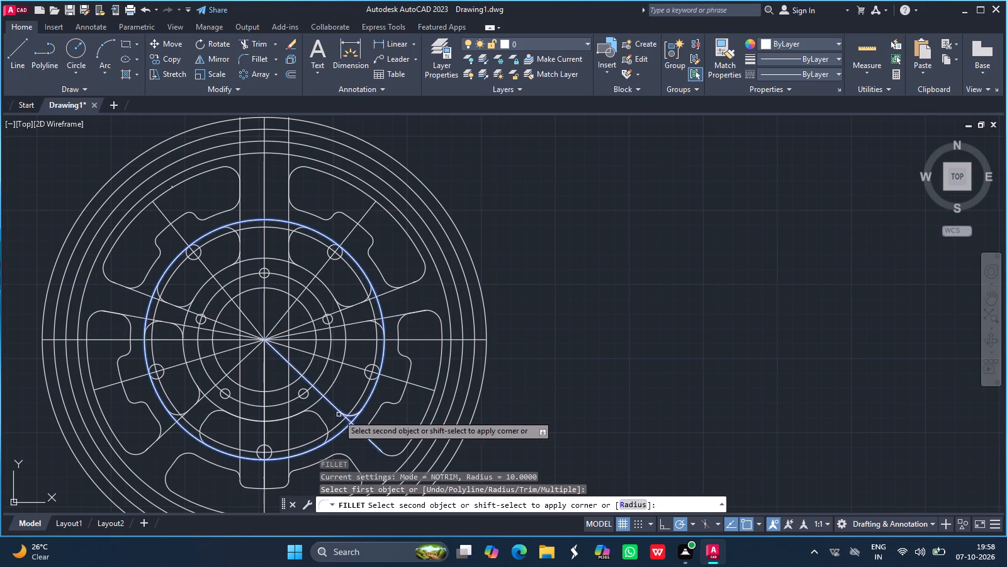
pyautogui.moveTo(338, 414); pyautogui.dragTo(338, 409)
pyautogui.click(338, 409)
# Fillet the two new right-hand radial lines with radius 10 against the hub circle to round the inner window's remaining corners.
pyautogui.press('Return')
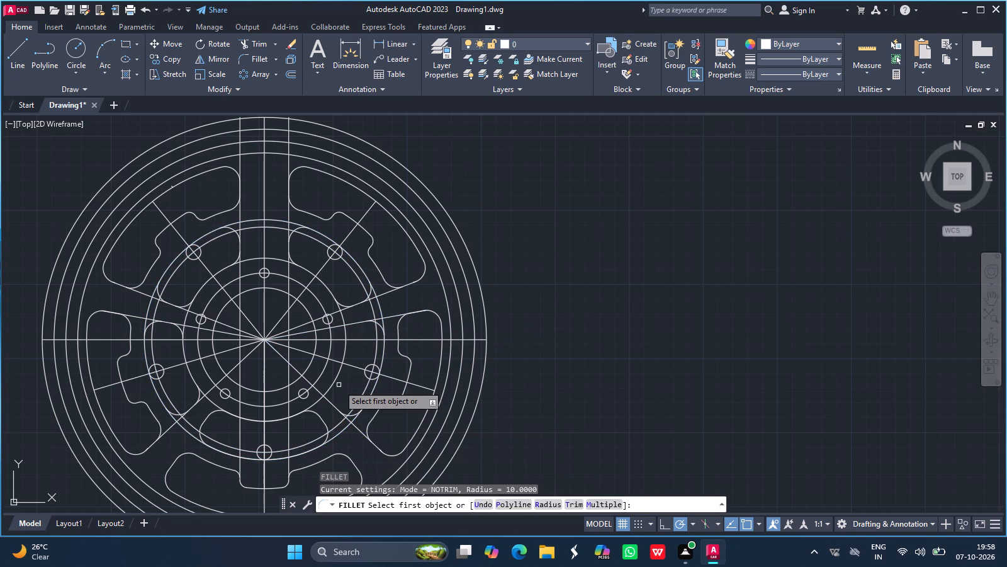
pyautogui.moveTo(332, 402); pyautogui.dragTo(330, 379)
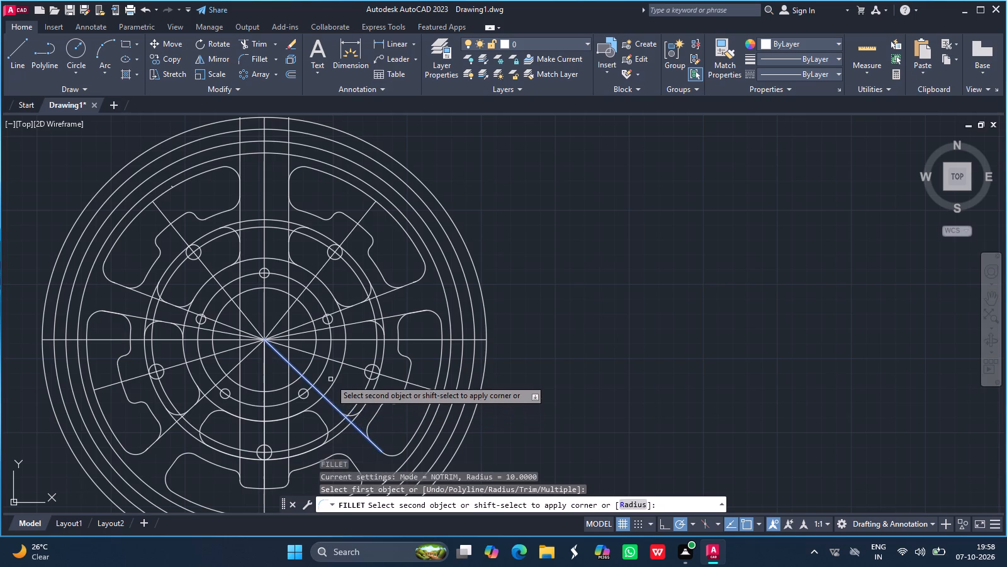
pyautogui.moveTo(330, 379); pyautogui.dragTo(335, 382)
pyautogui.click(335, 382)
pyautogui.press('Return')
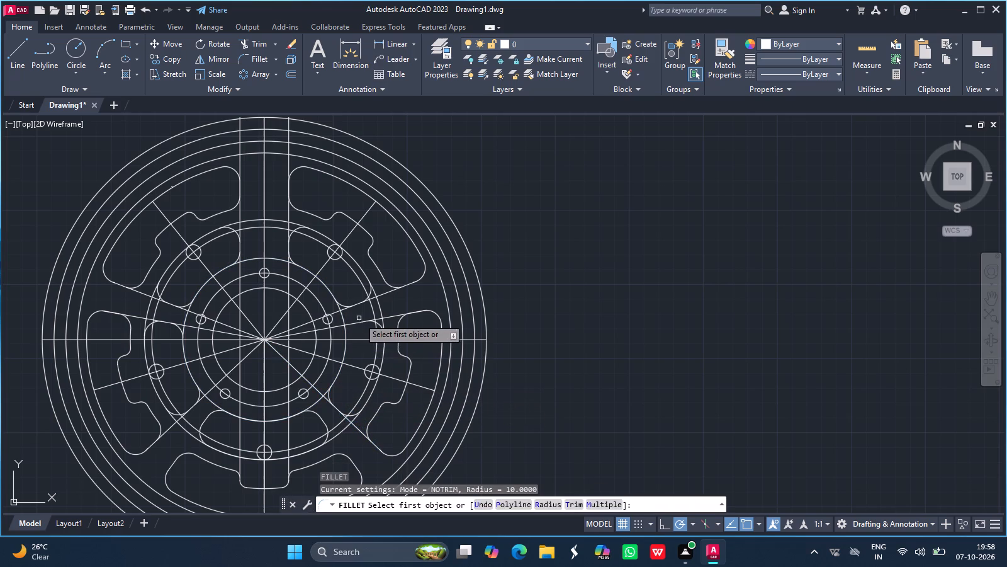
pyautogui.moveTo(346, 331); pyautogui.dragTo(356, 324)
pyautogui.click(356, 324)
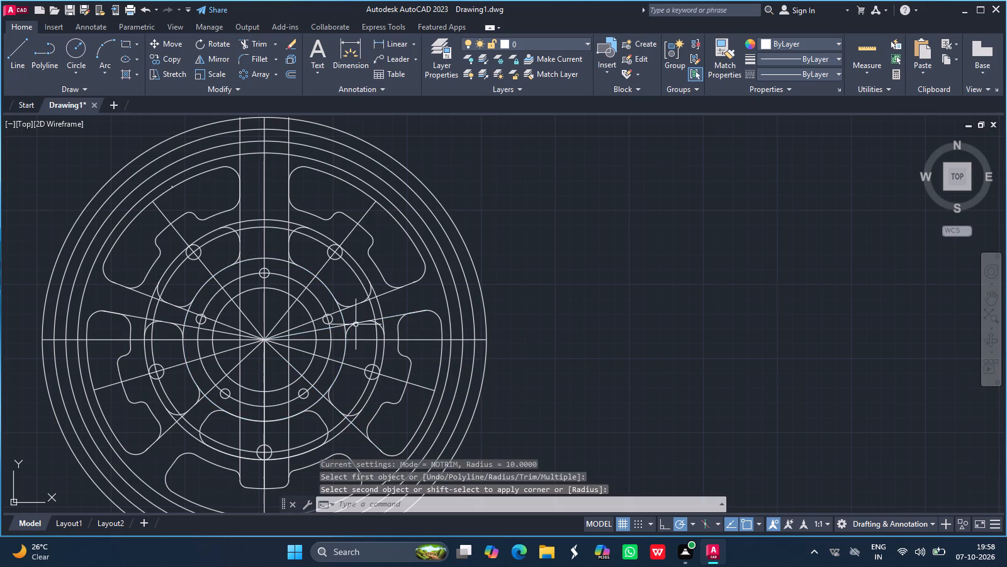
pyautogui.click(331, 328)
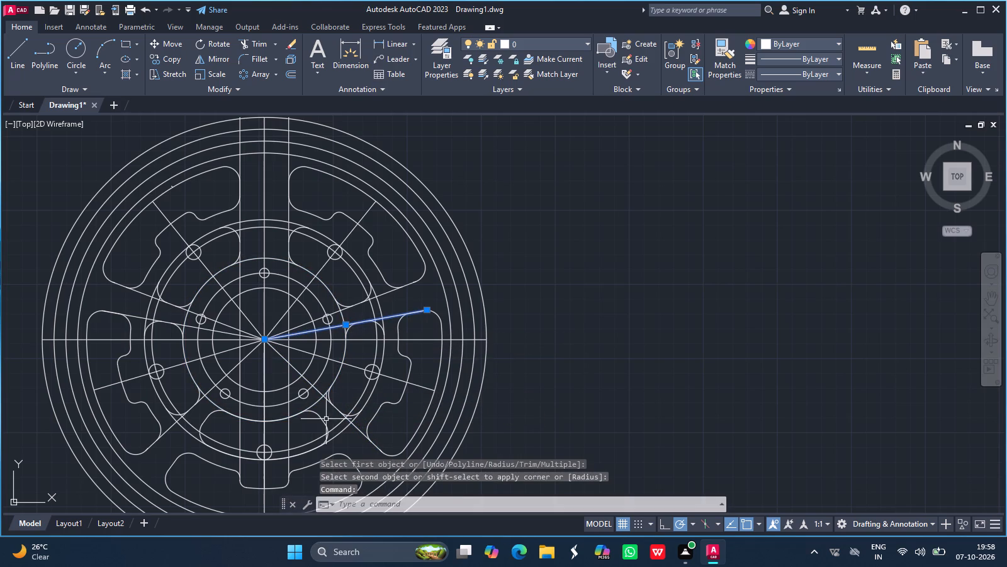
pyautogui.press('Escape')
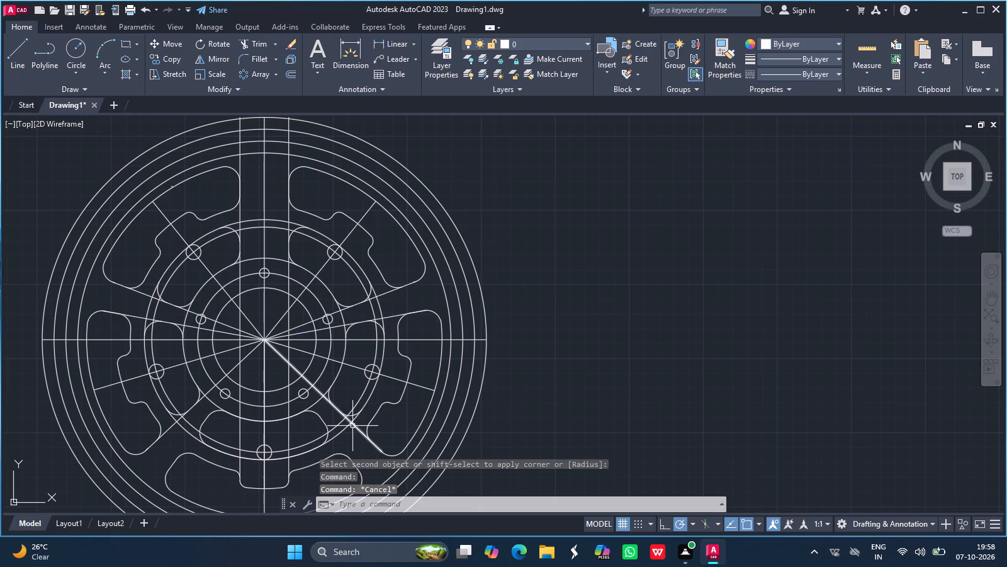
# Trim the left vertical line's leftover pieces at the rounded corners of the upper-left inner window.
pyautogui.click(259, 44)
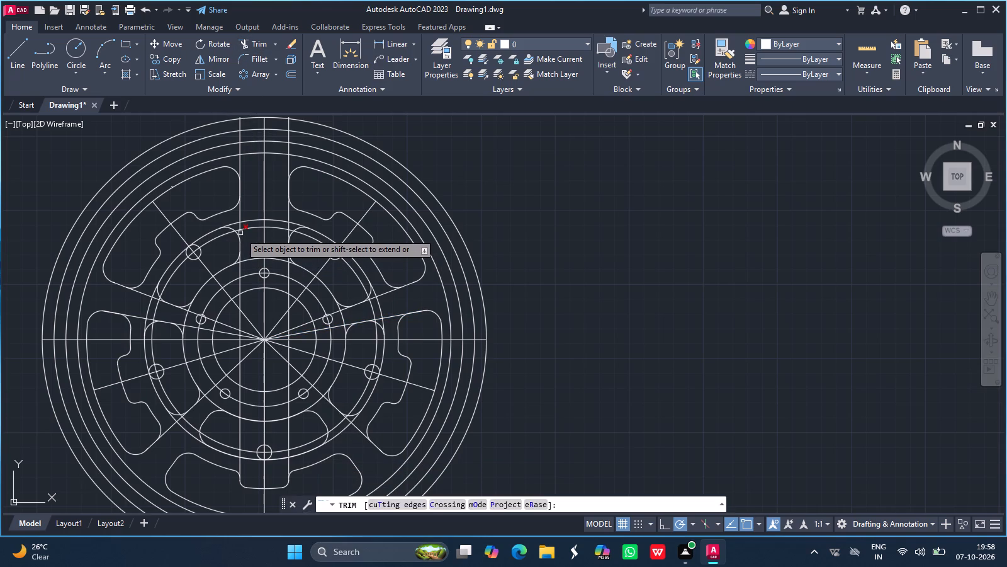
pyautogui.click(240, 234)
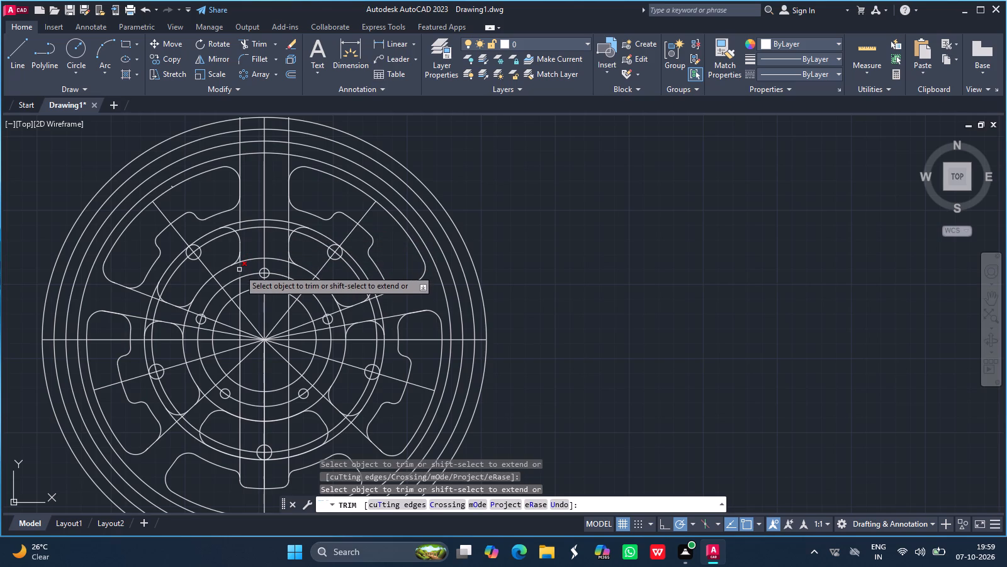
pyautogui.keyDown('ctrl'); pyautogui.scroll(1, 239, 269); pyautogui.keyUp('ctrl')
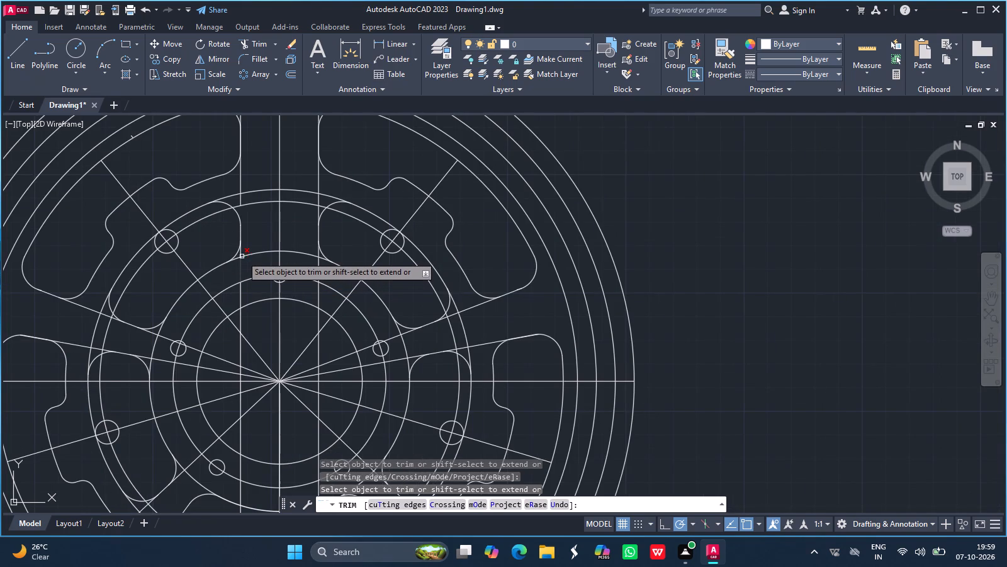
pyautogui.click(242, 254)
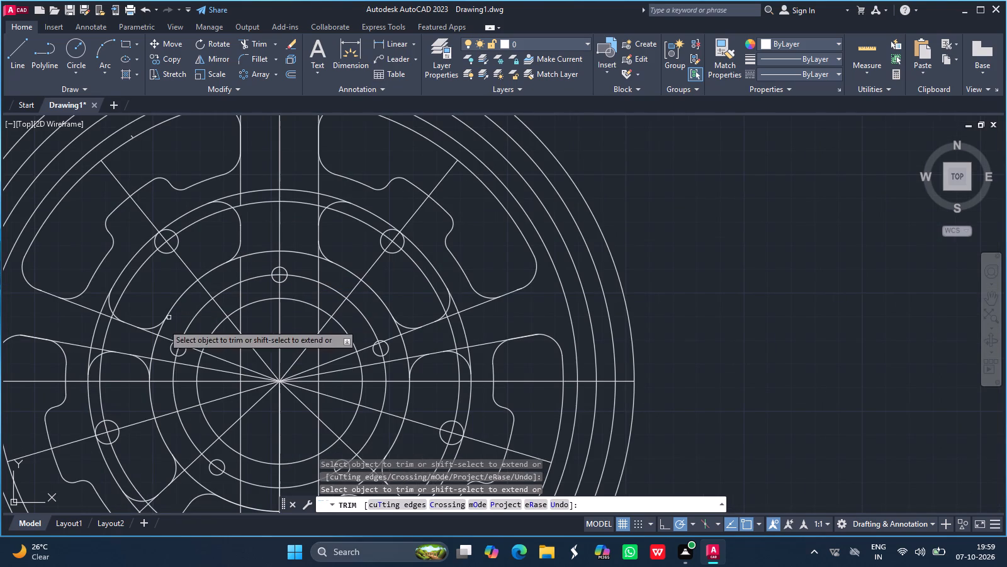
# Trim the leftover pieces of the three left-hand radial lines at the rounded corners of the upper-left and left inner windows.
pyautogui.moveTo(152, 332); pyautogui.dragTo(111, 318)
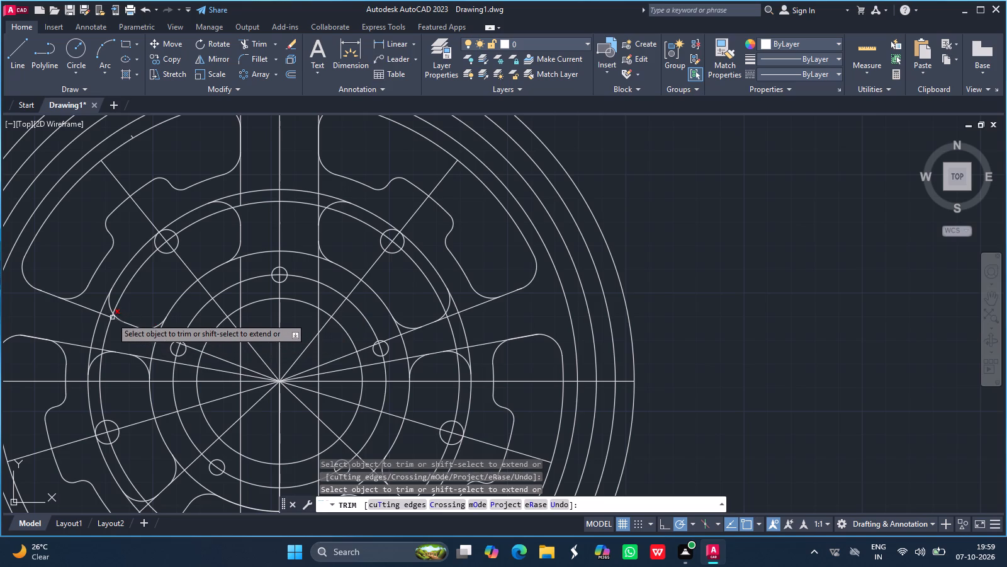
pyautogui.moveTo(111, 318); pyautogui.dragTo(109, 316)
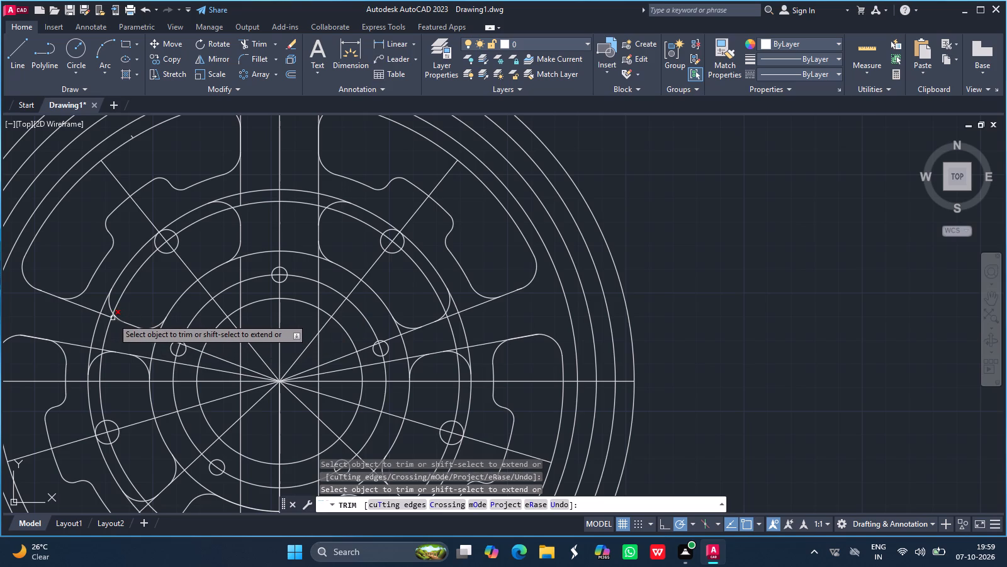
pyautogui.click(113, 318)
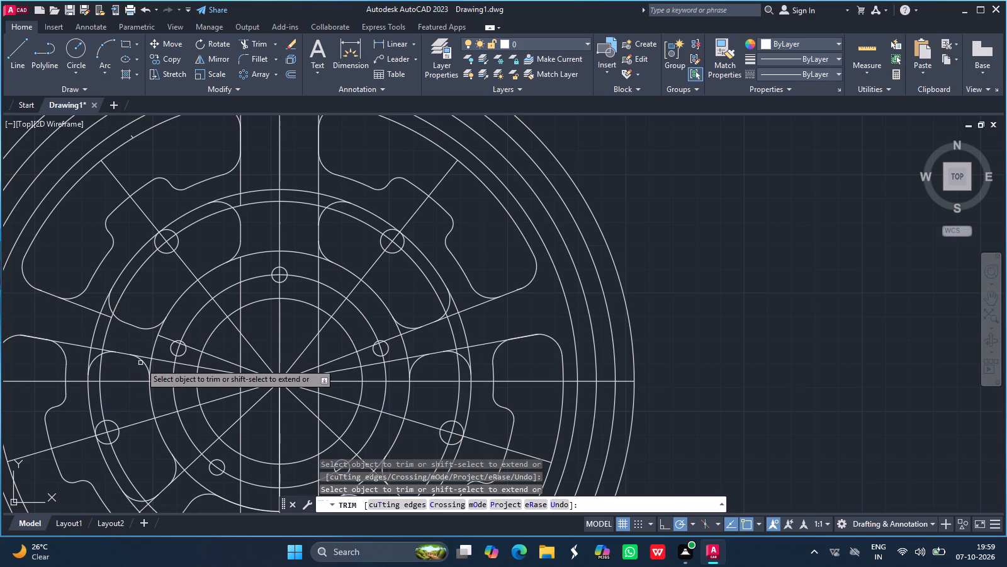
pyautogui.moveTo(147, 359); pyautogui.dragTo(106, 350)
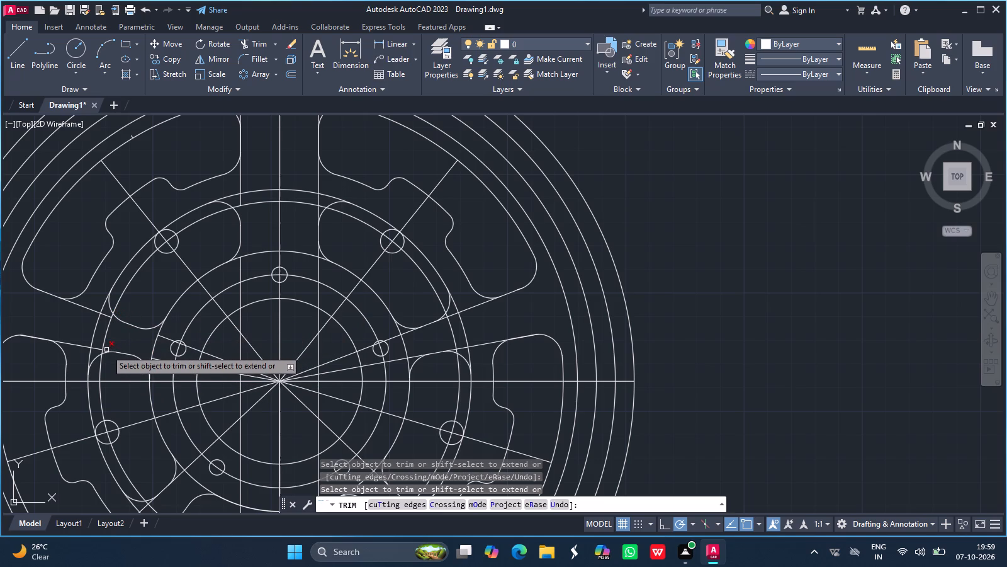
pyautogui.click(106, 350)
pyautogui.keyDown('ctrl'); pyautogui.scroll(-2, 120, 346); pyautogui.keyUp('ctrl')
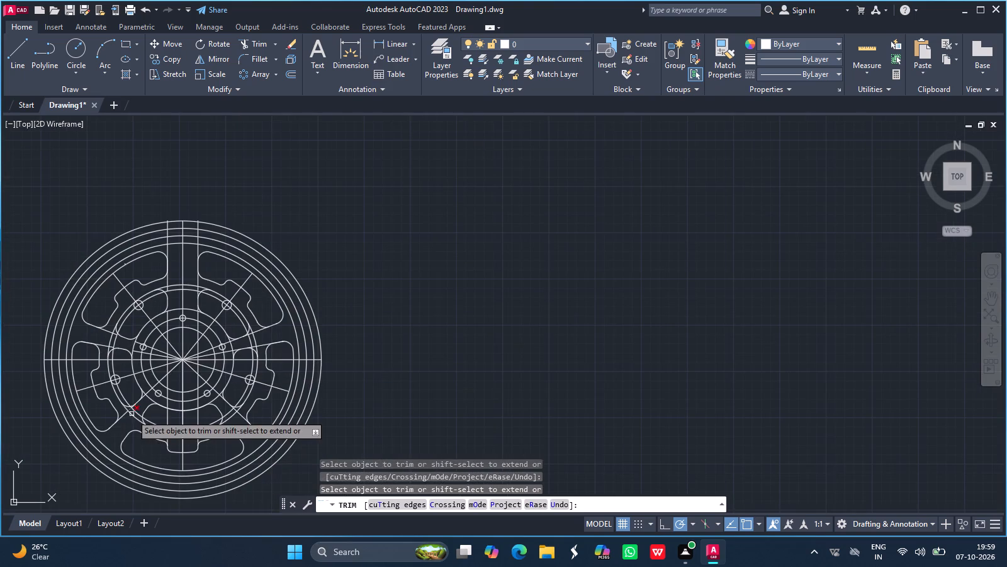
pyautogui.click(143, 399)
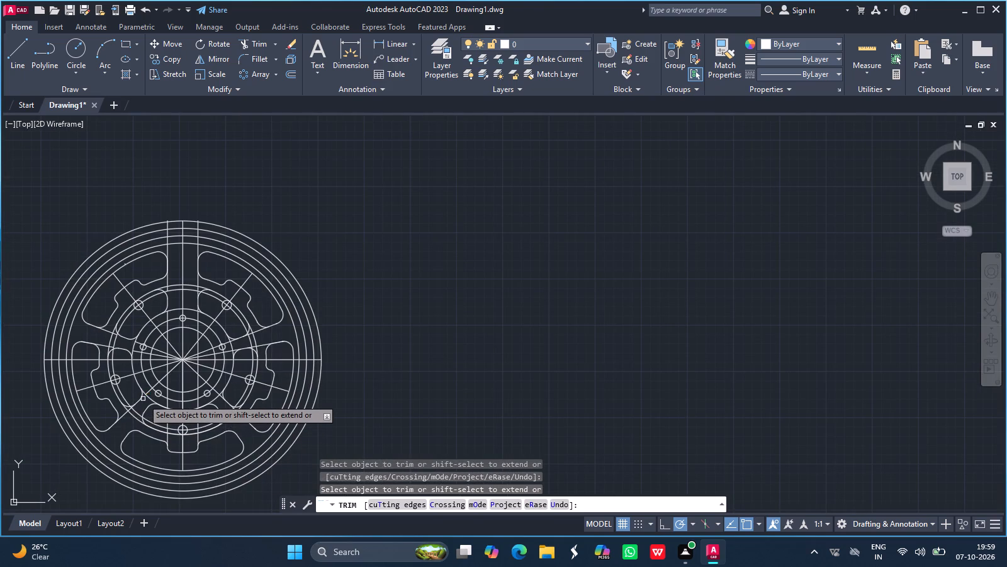
pyautogui.keyDown('ctrl'); pyautogui.scroll(2, 132, 408); pyautogui.keyUp('ctrl')
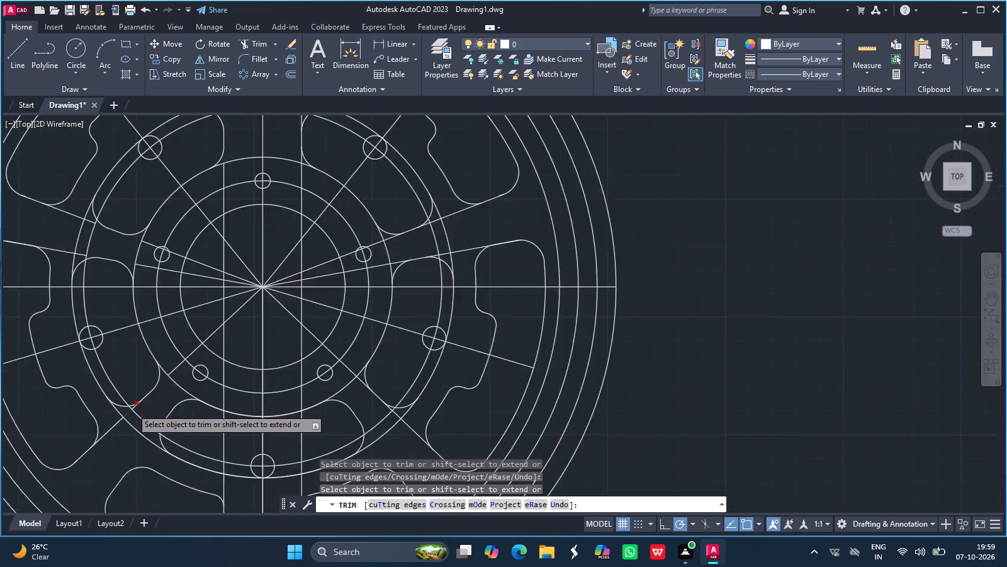
pyautogui.keyDown('ctrl'); pyautogui.scroll(1, 132, 408); pyautogui.keyUp('ctrl')
pyautogui.click(138, 408)
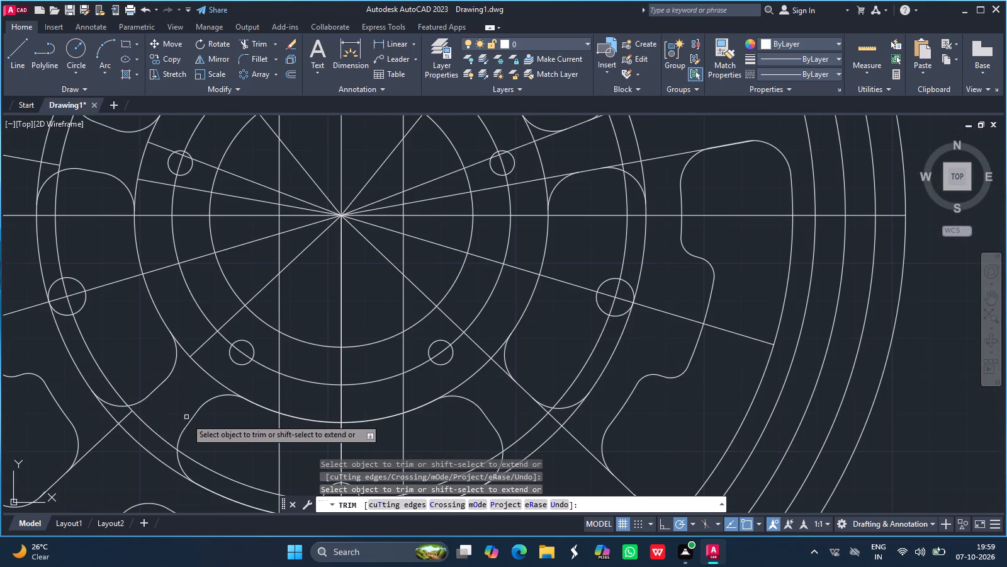
# Trim the leftover pieces of the three right-hand radial lines at the rounded corners of the right and upper-right inner windows.
pyautogui.keyDown('ctrl'); pyautogui.scroll(-1, 186, 418); pyautogui.keyUp('ctrl')
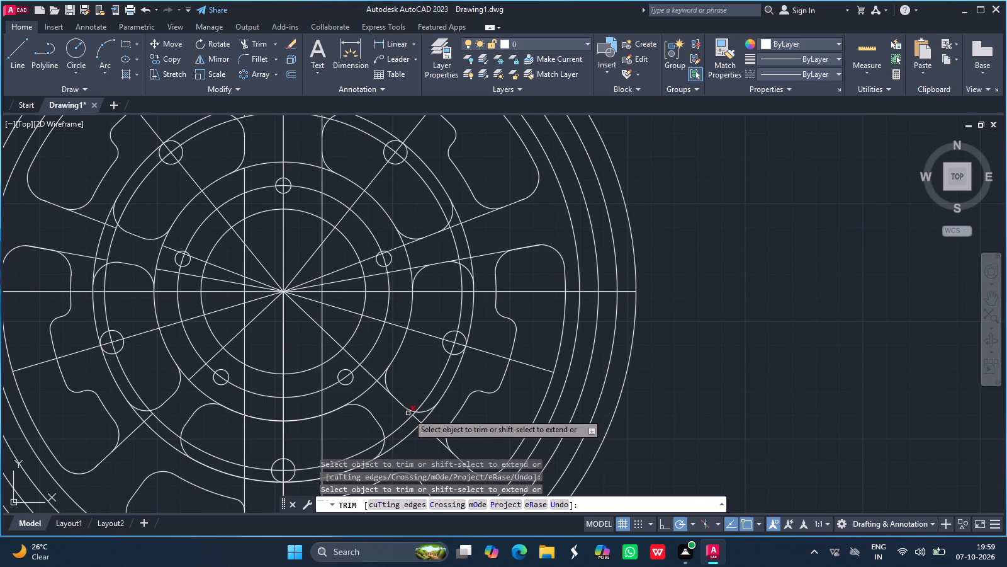
pyautogui.click(410, 413)
pyautogui.click(384, 385)
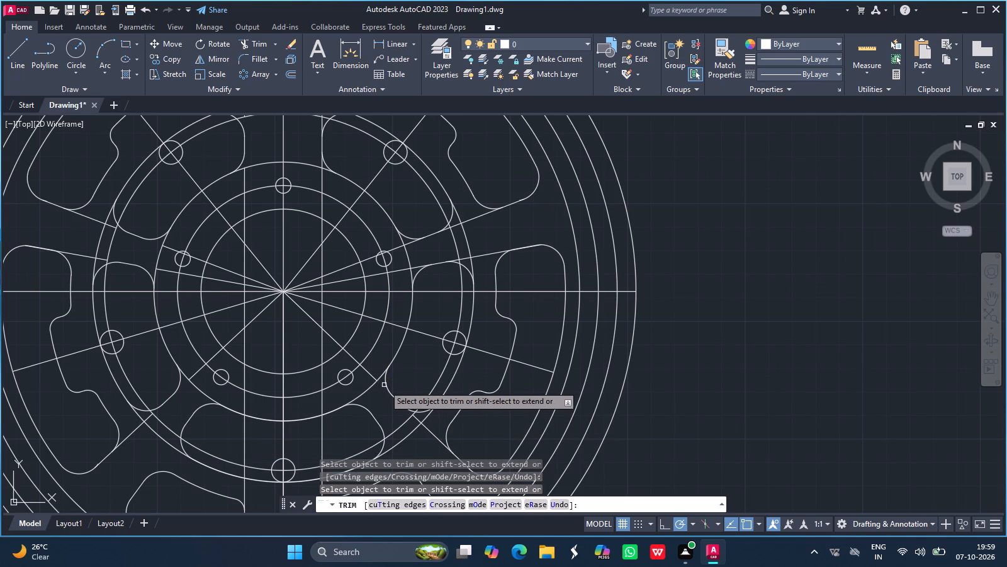
pyautogui.click(416, 266)
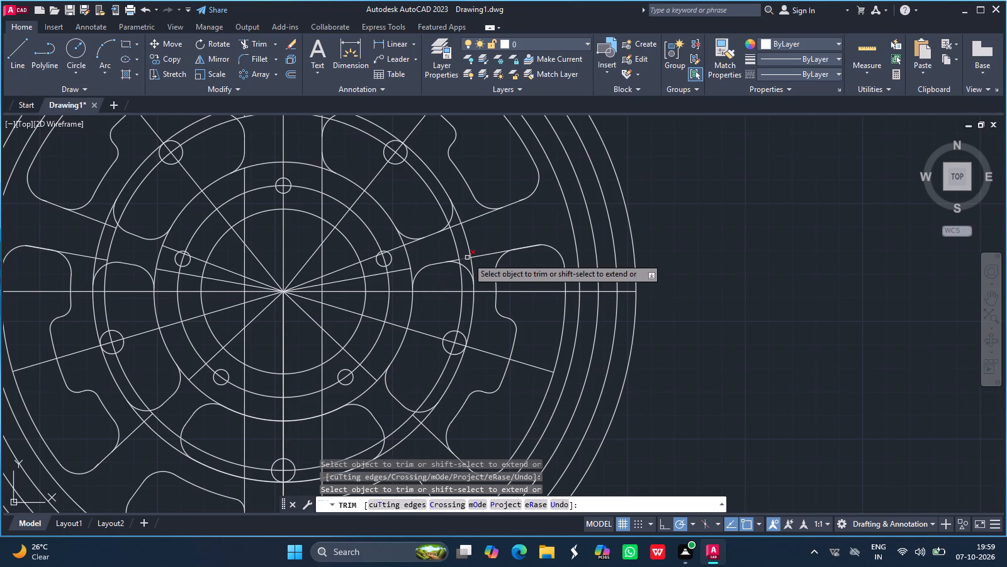
pyautogui.click(458, 260)
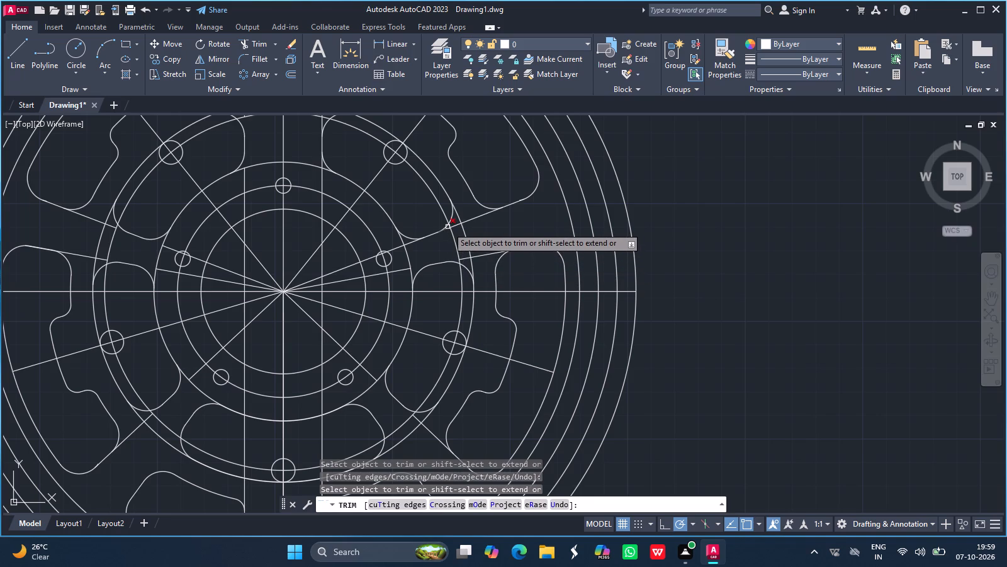
pyautogui.moveTo(448, 227); pyautogui.dragTo(408, 245)
pyautogui.click(408, 245)
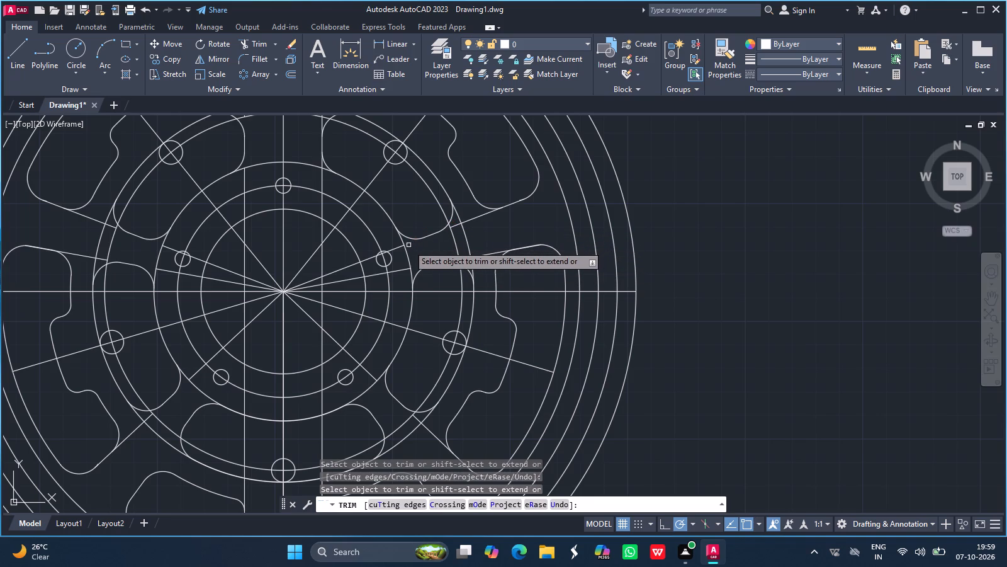
# Trim the right vertical line's leftover pieces at the rounded corners of the upper-right inner window.
pyautogui.click(323, 121)
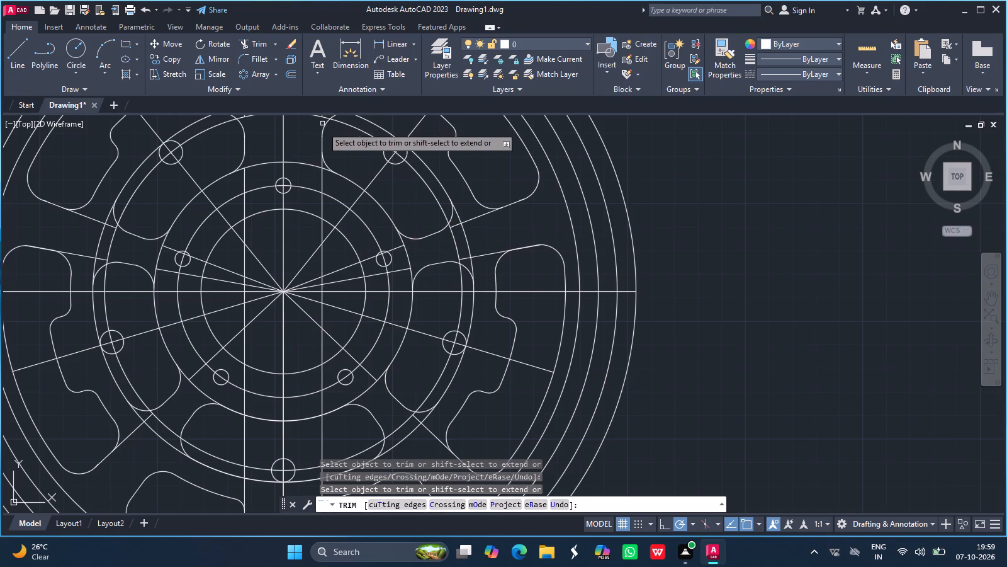
pyautogui.click(322, 164)
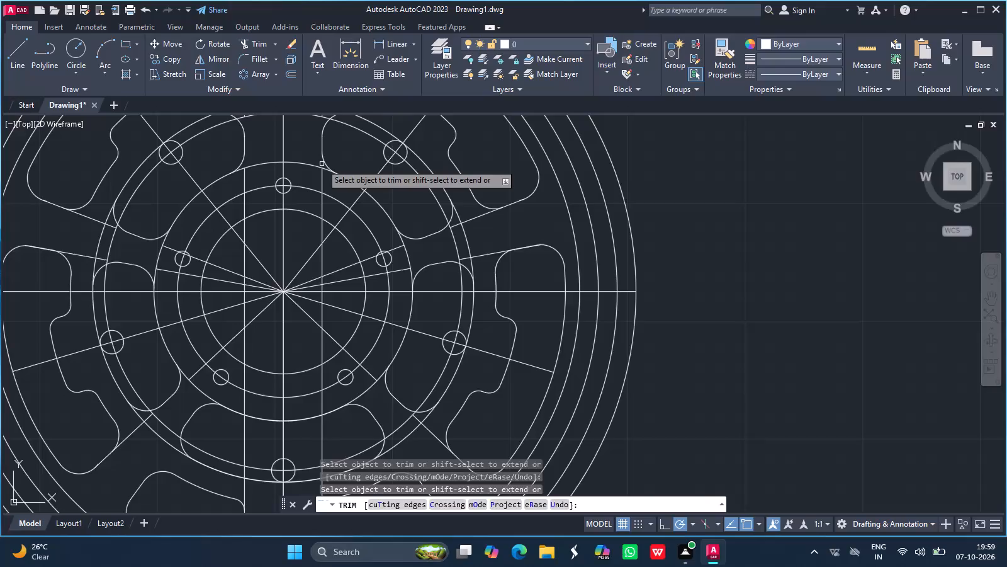
pyautogui.keyDown('ctrl'); pyautogui.scroll(-1, 322, 164); pyautogui.keyUp('ctrl')
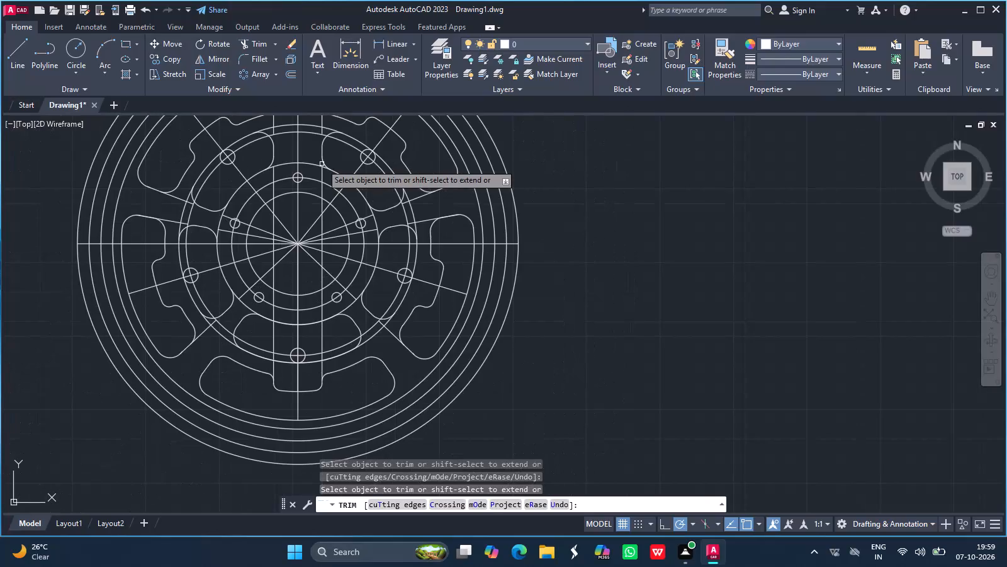
pyautogui.press('Return')
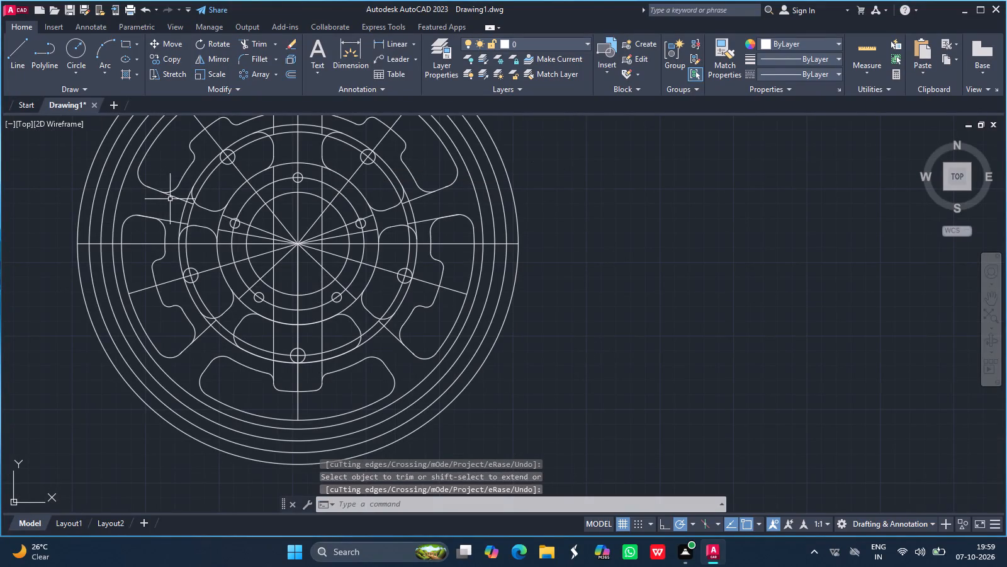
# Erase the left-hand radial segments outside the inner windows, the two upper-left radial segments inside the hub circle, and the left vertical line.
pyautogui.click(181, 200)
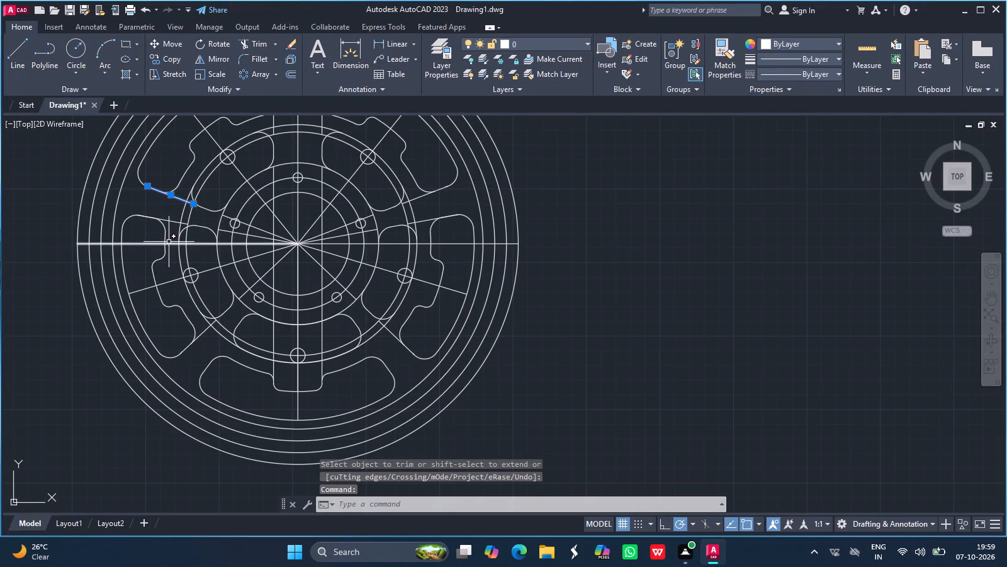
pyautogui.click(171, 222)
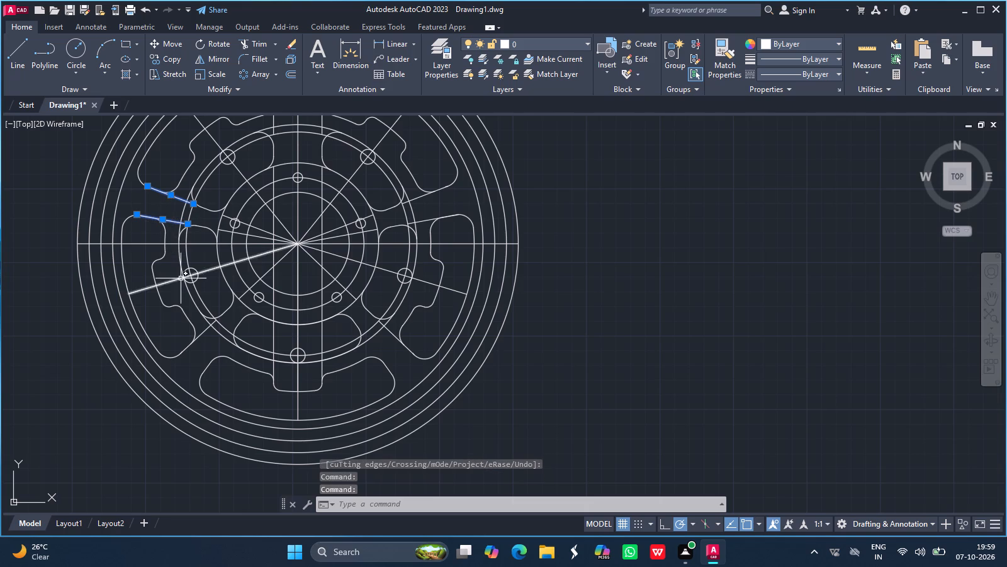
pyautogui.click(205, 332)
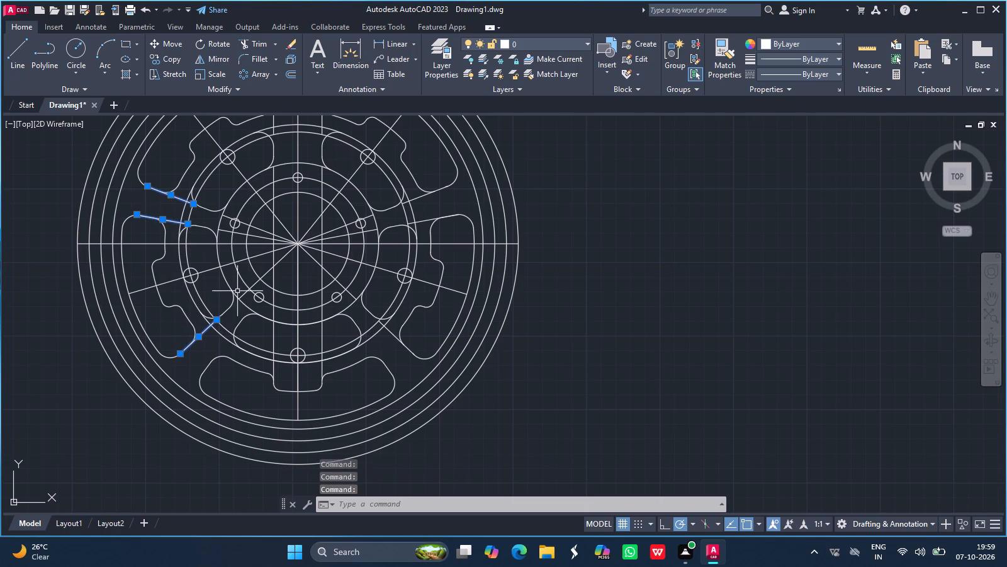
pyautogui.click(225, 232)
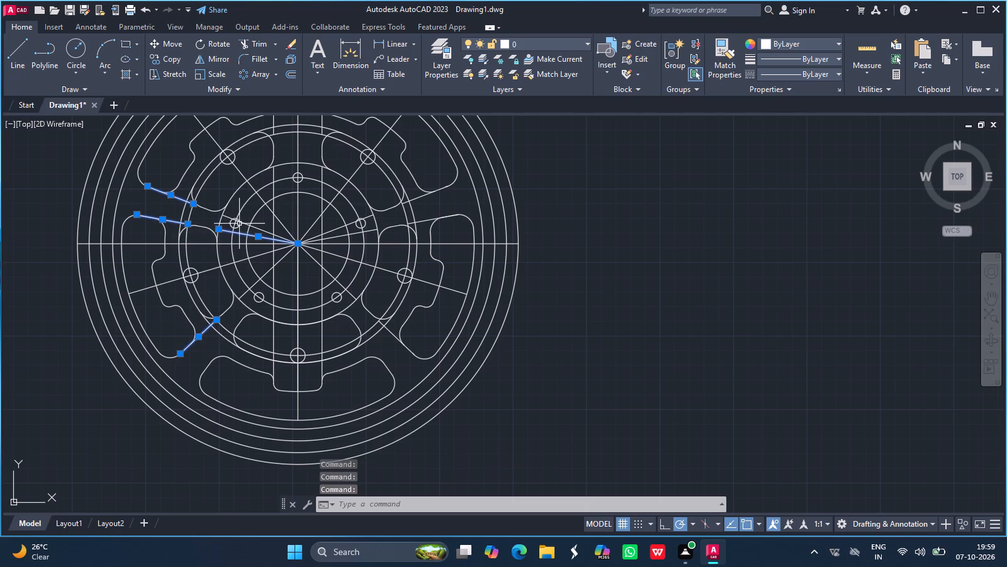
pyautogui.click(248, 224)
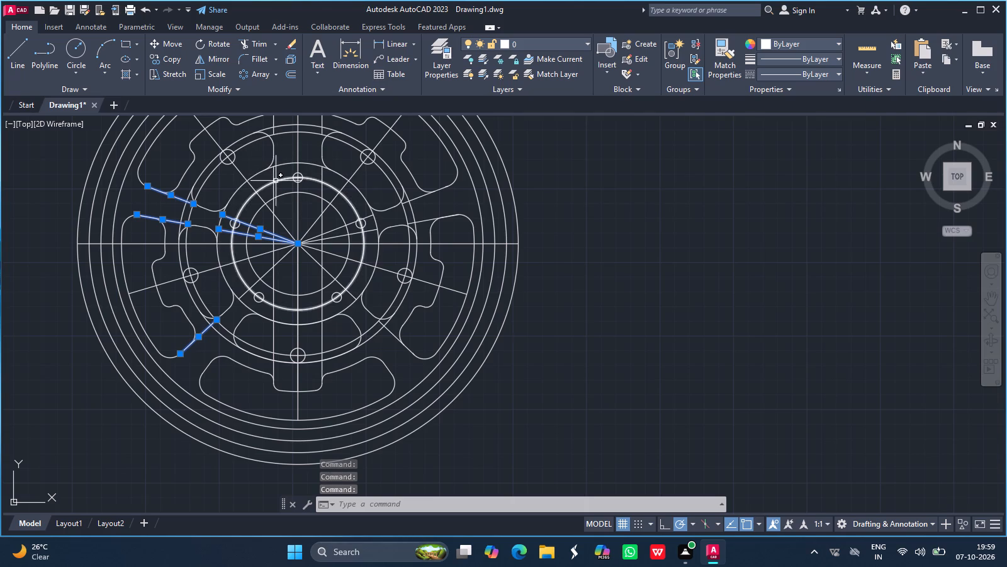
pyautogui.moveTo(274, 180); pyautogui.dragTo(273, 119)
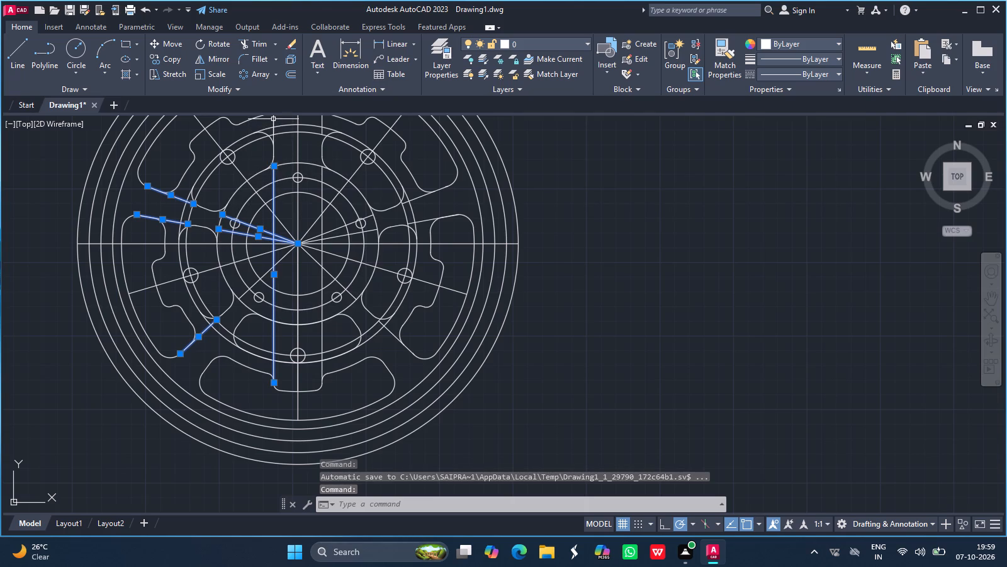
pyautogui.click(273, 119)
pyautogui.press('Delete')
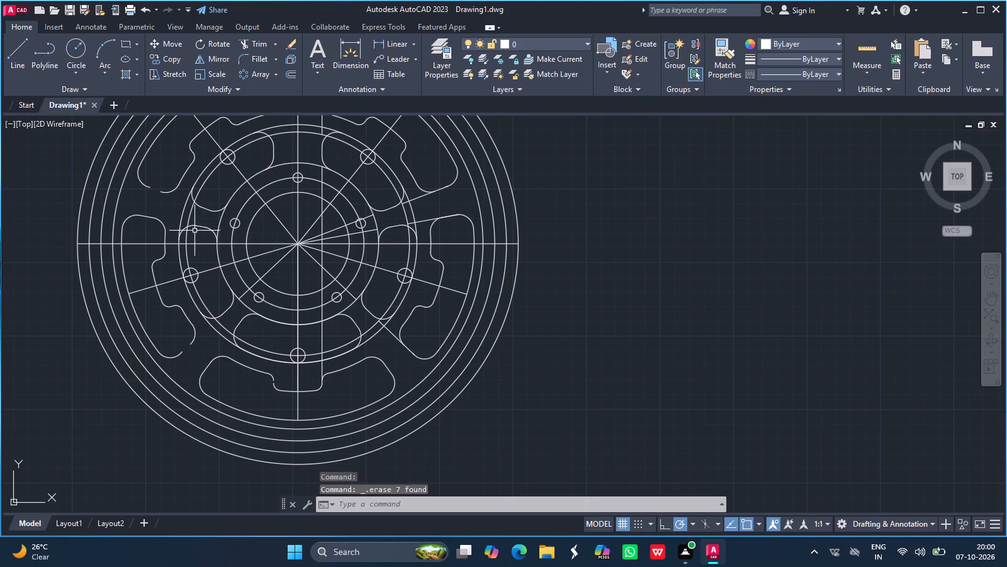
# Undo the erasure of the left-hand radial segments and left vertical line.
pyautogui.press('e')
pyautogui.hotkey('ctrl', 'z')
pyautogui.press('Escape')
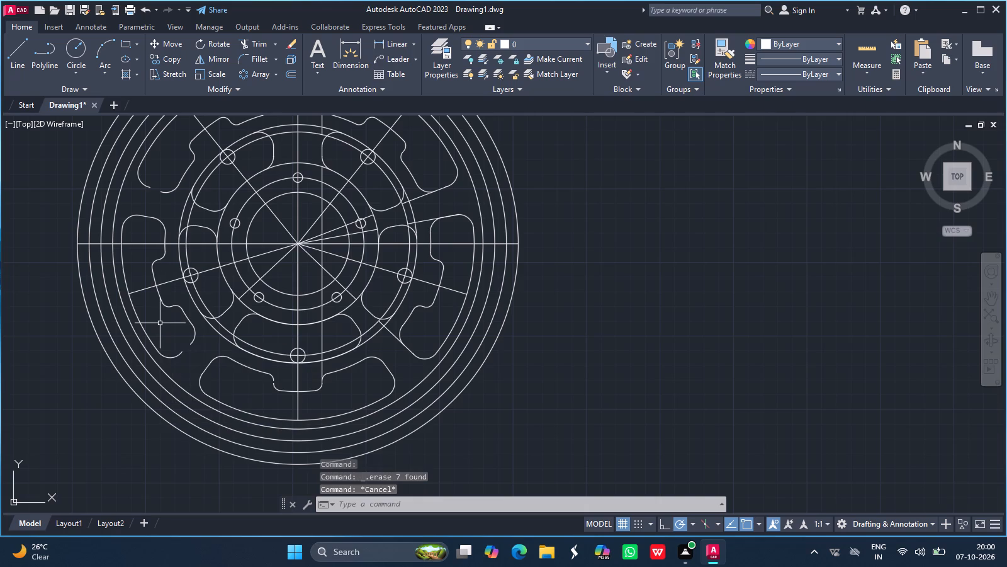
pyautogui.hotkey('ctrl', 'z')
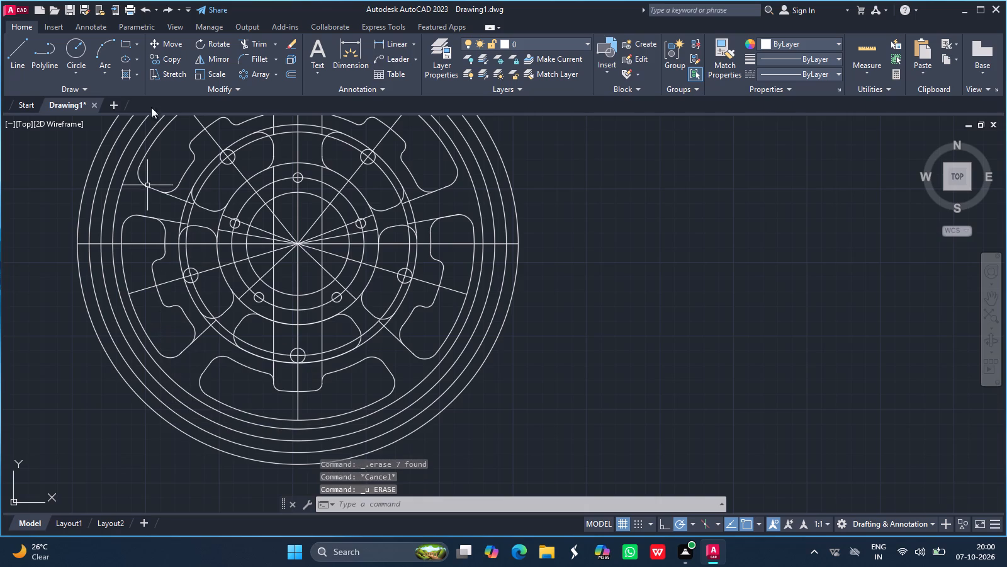
# Trim the left-hand radial segments between the inner and outer windows, plus the left vertical line's piece above the upper-left inner window.
pyautogui.click(262, 45)
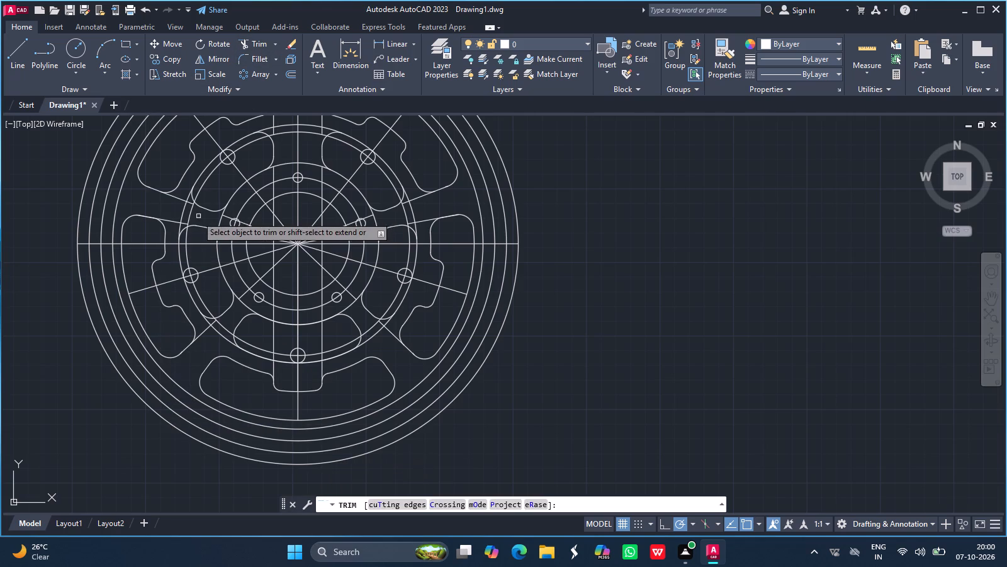
pyautogui.click(171, 220)
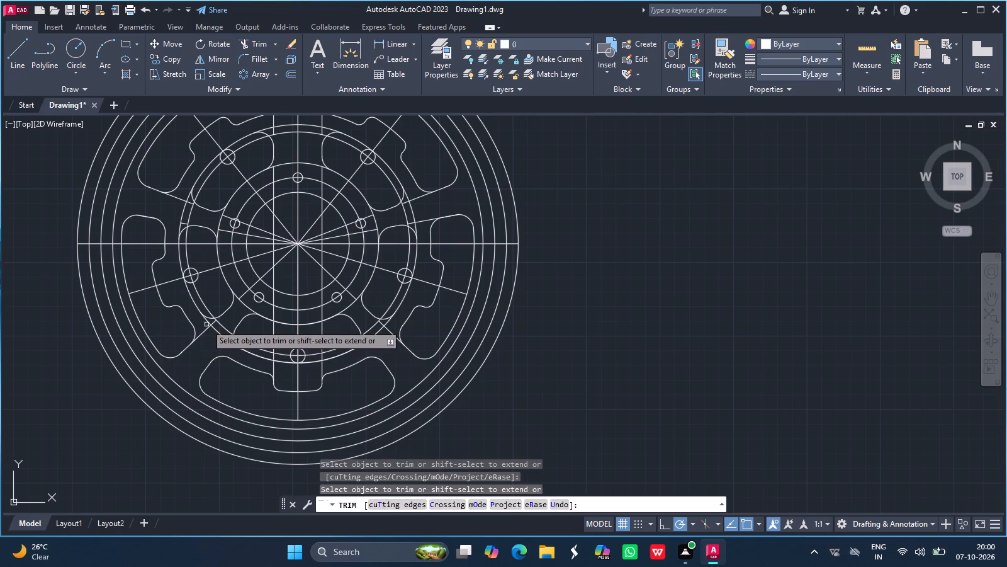
pyautogui.click(205, 332)
pyautogui.click(215, 324)
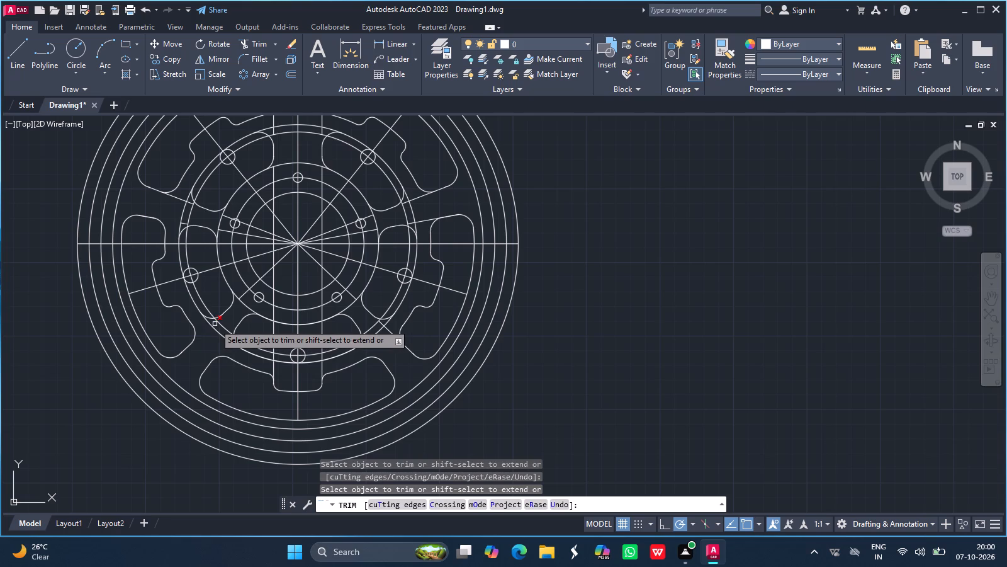
pyautogui.click(183, 224)
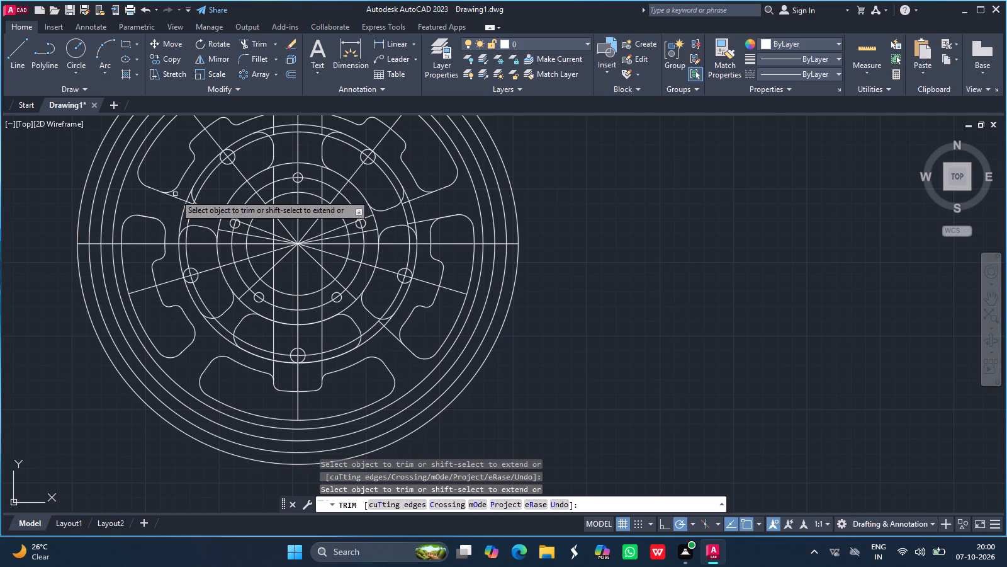
pyautogui.click(177, 197)
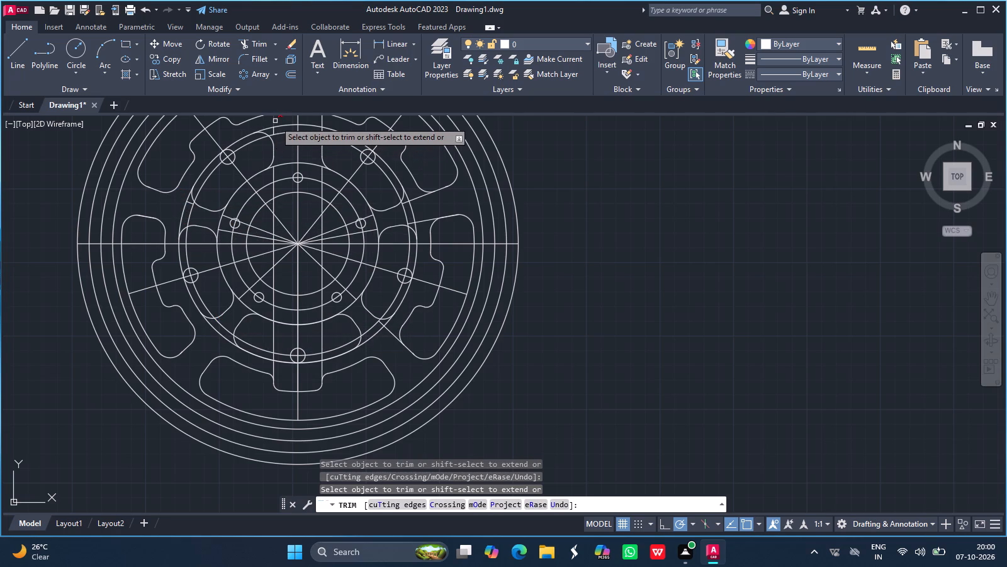
pyautogui.click(275, 121)
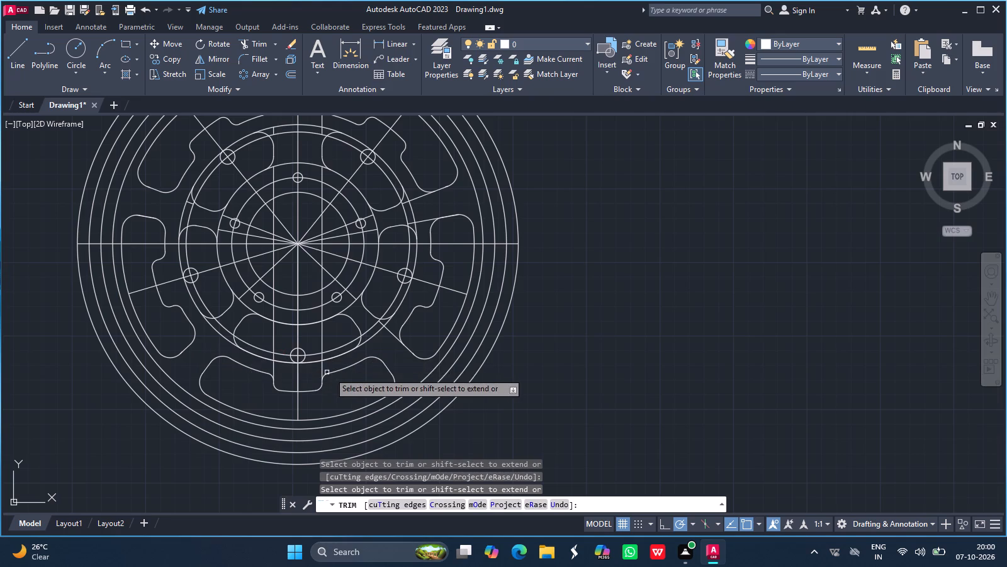
# Trim the right-hand radial segments left between the inner and outer windows, from the lower-right line up to the upper-right one.
pyautogui.click(395, 336)
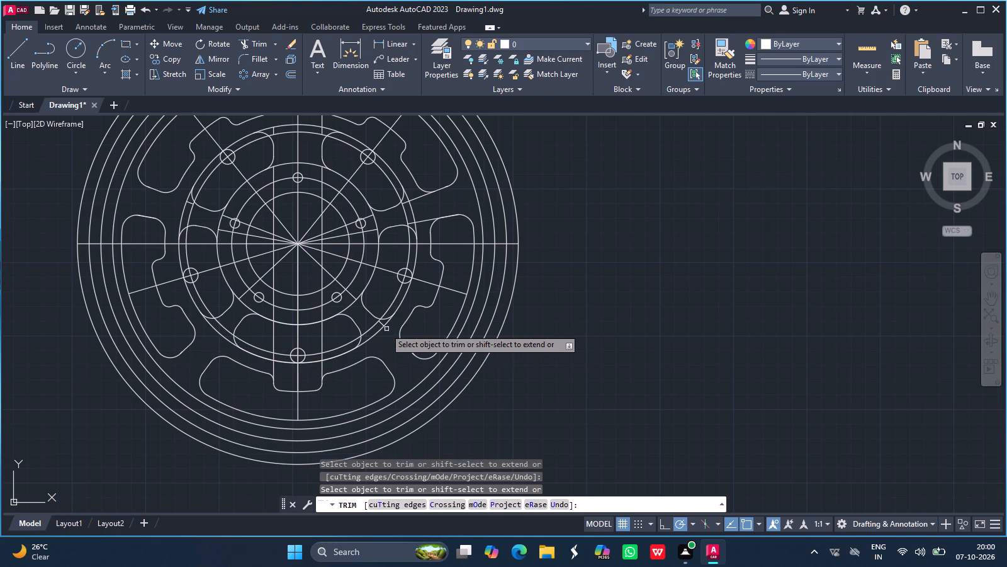
pyautogui.click(382, 324)
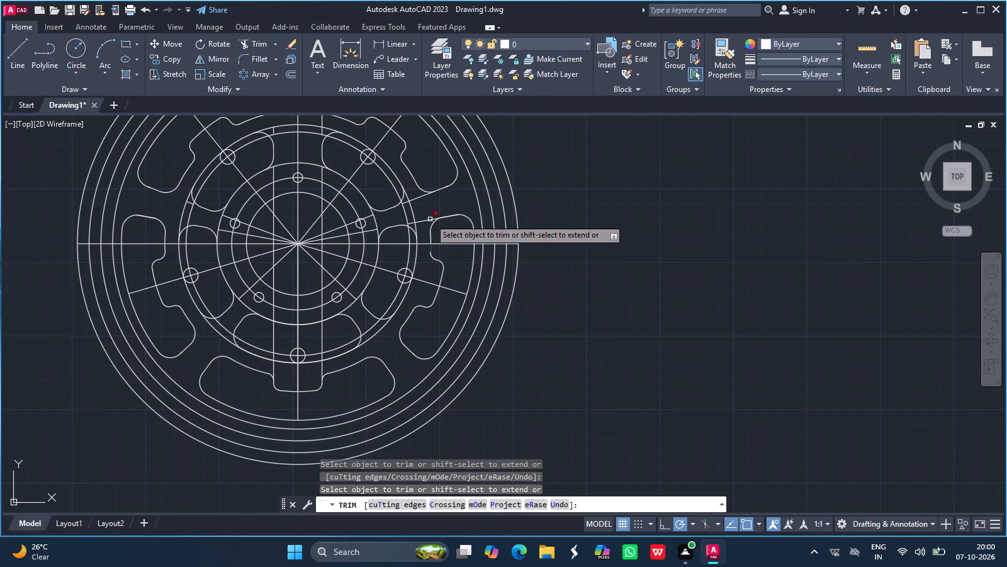
pyautogui.click(425, 219)
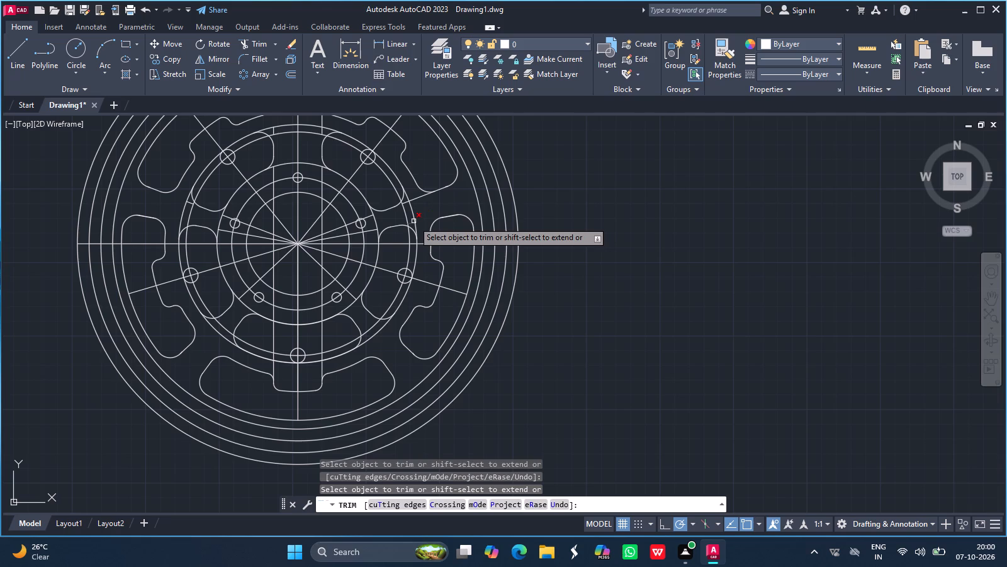
pyautogui.click(413, 221)
pyautogui.moveTo(418, 197); pyautogui.dragTo(411, 200)
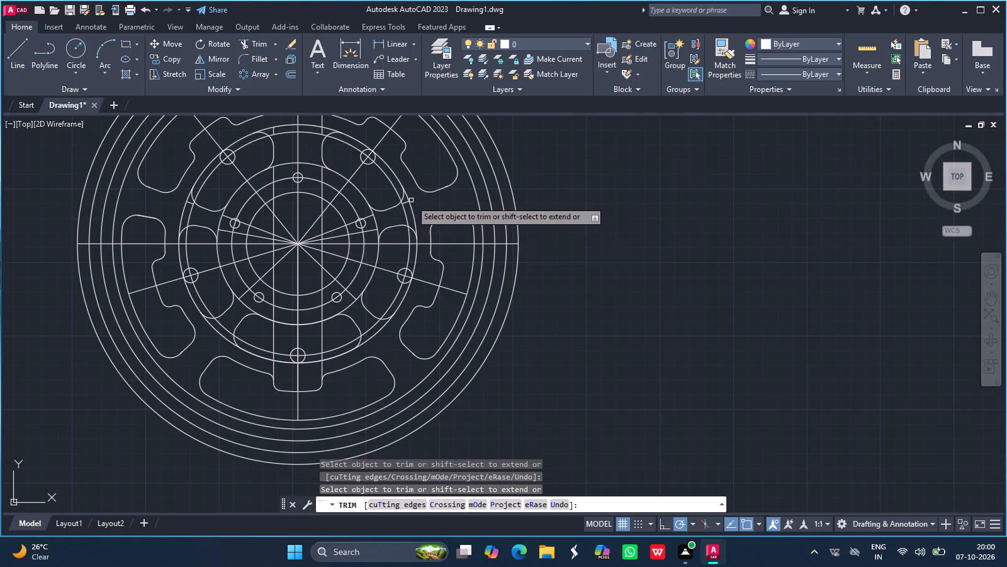
pyautogui.moveTo(411, 200); pyautogui.dragTo(407, 202)
pyautogui.click(407, 202)
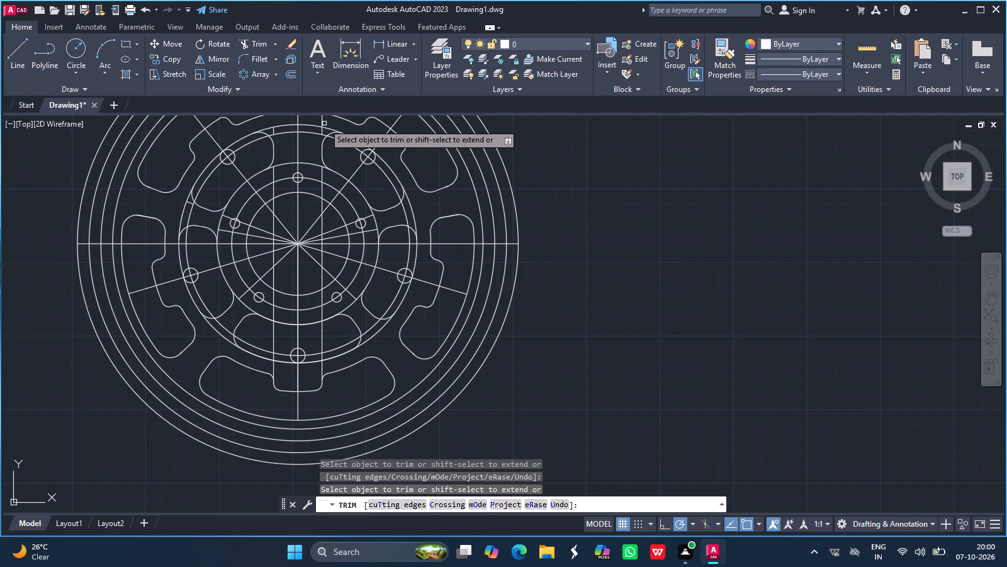
# Trim the remaining pieces of the two vertical lines above the upper inner windows, beside the top centreline.
pyautogui.click(323, 115)
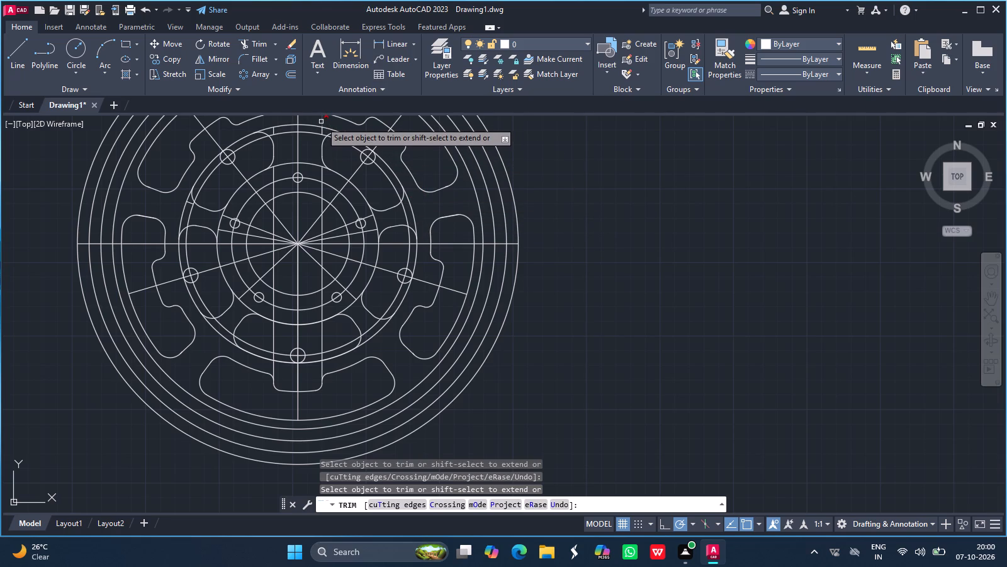
pyautogui.click(321, 121)
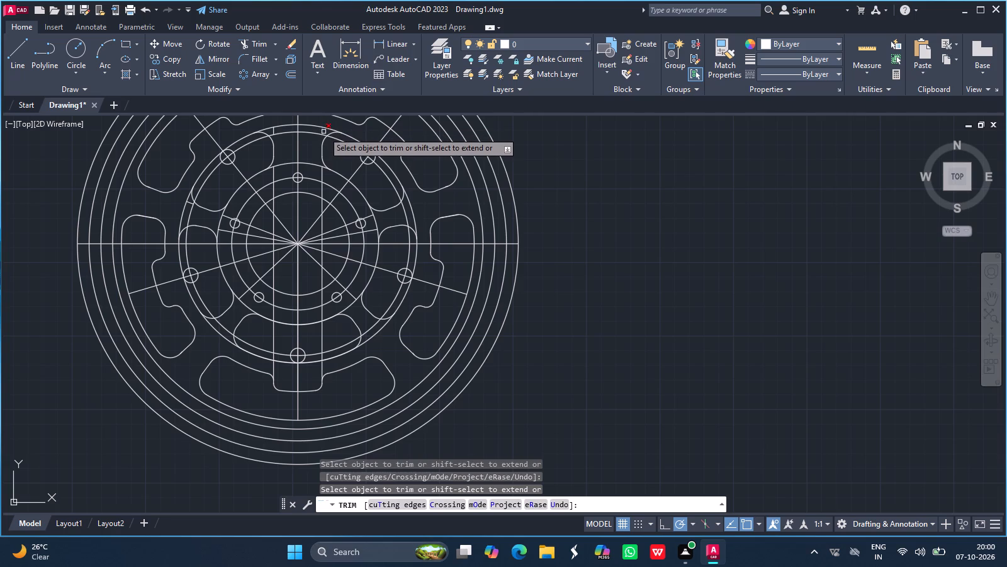
pyautogui.click(321, 131)
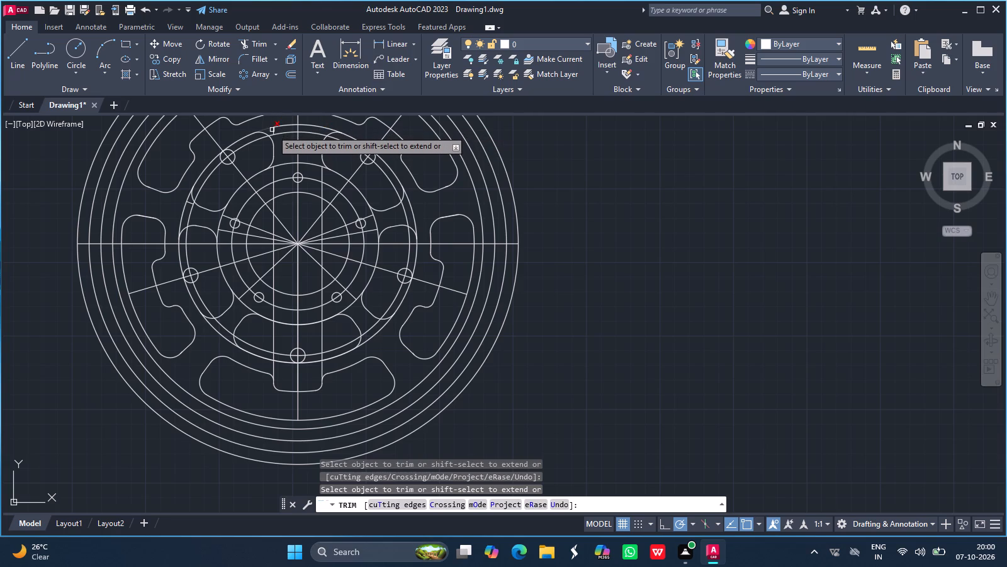
pyautogui.click(274, 131)
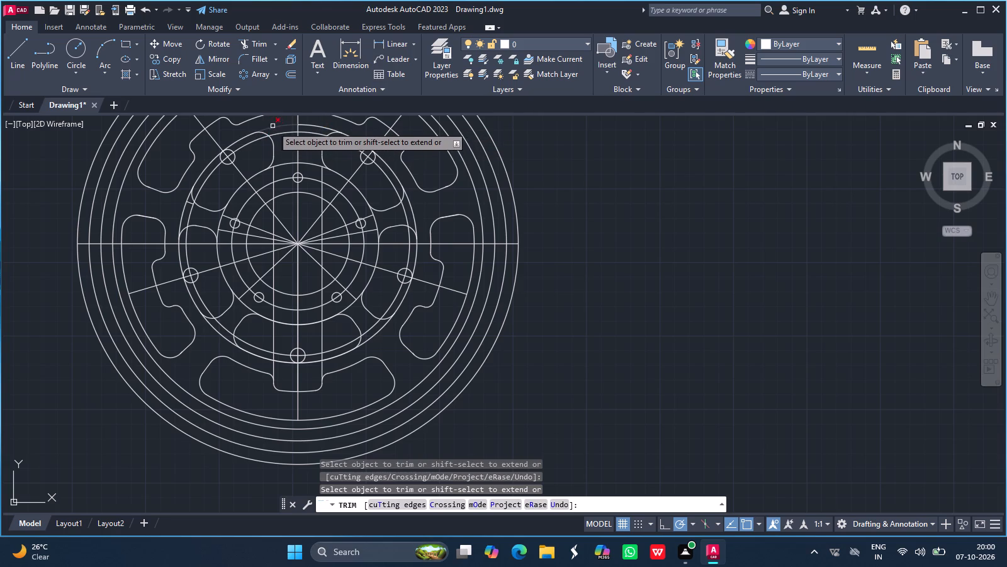
pyautogui.press('Return')
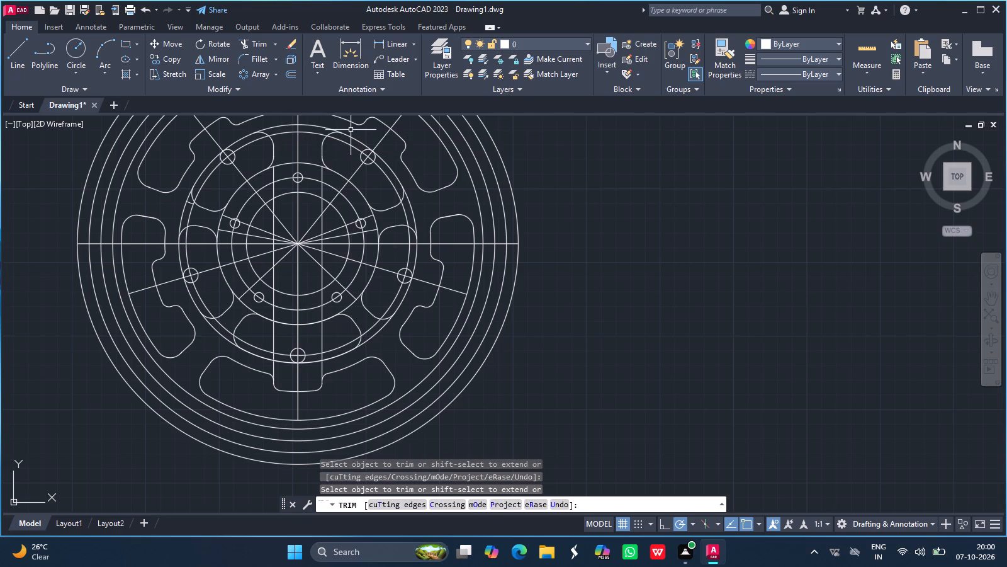
# Trim the circle along the inner windows' outer edges in the top, upper-right and lower-right gaps between windows.
pyautogui.keyDown('ctrl'); pyautogui.scroll(-2, 284, 227); pyautogui.keyUp('ctrl')
pyautogui.keyDown('ctrl'); pyautogui.scroll(1, 284, 227); pyautogui.keyUp('ctrl')
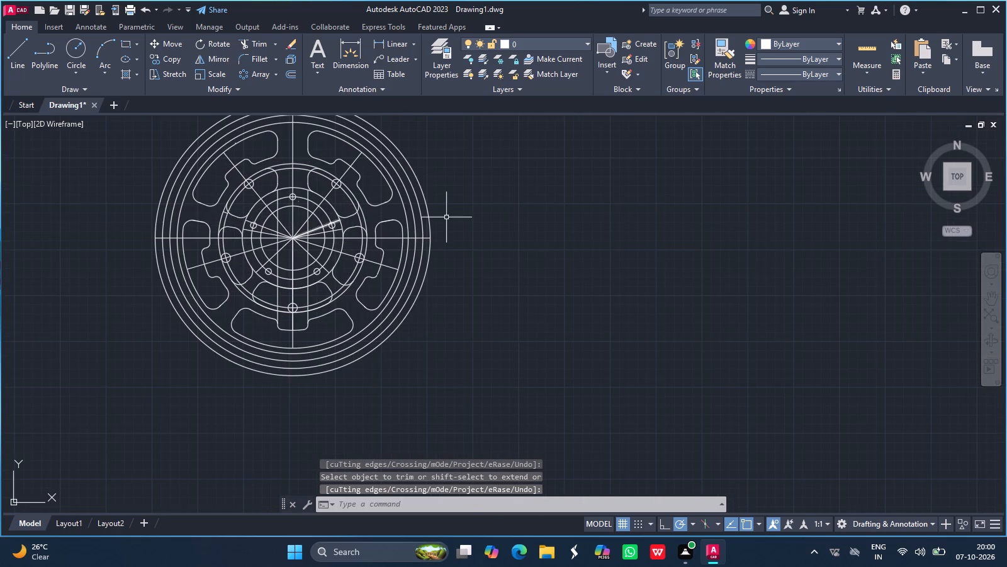
pyautogui.click(991, 300)
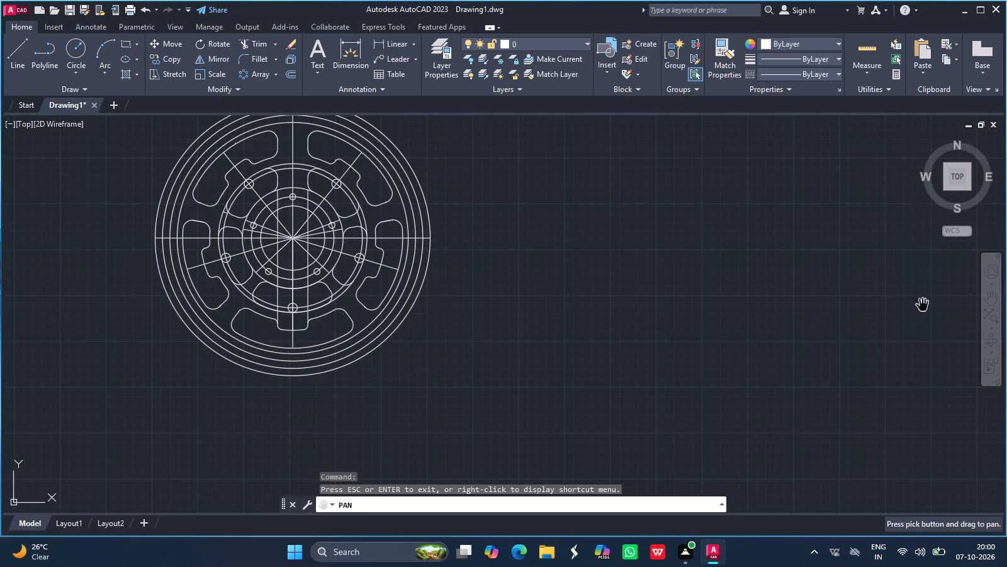
pyautogui.moveTo(312, 256); pyautogui.dragTo(400, 313)
pyautogui.press('Escape')
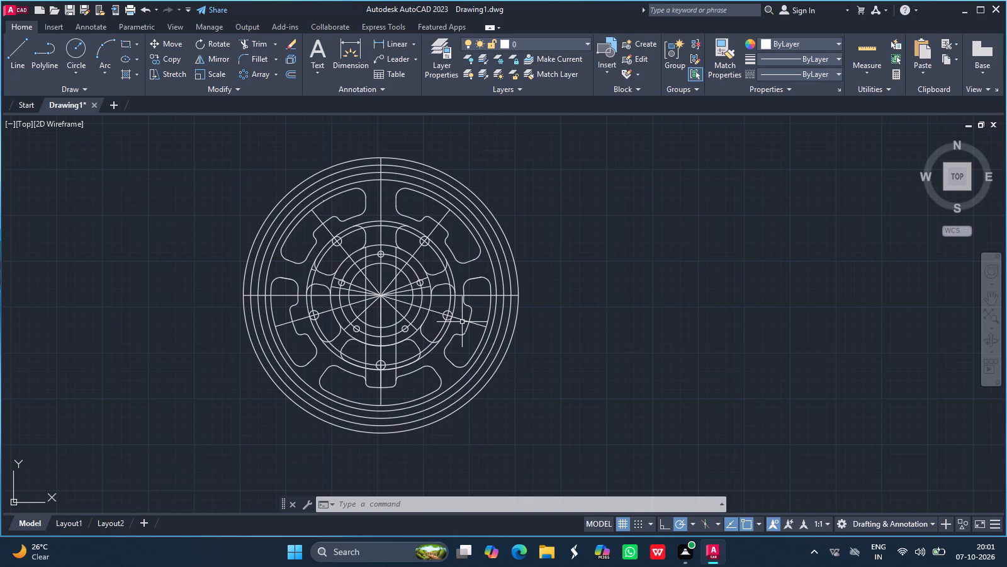
pyautogui.click(379, 220)
pyautogui.press('Escape')
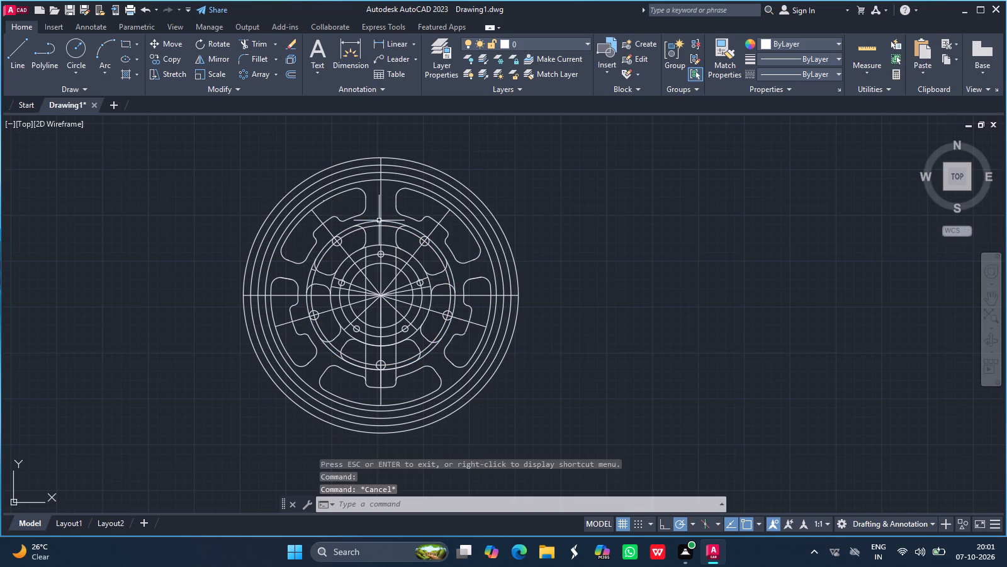
pyautogui.click(246, 41)
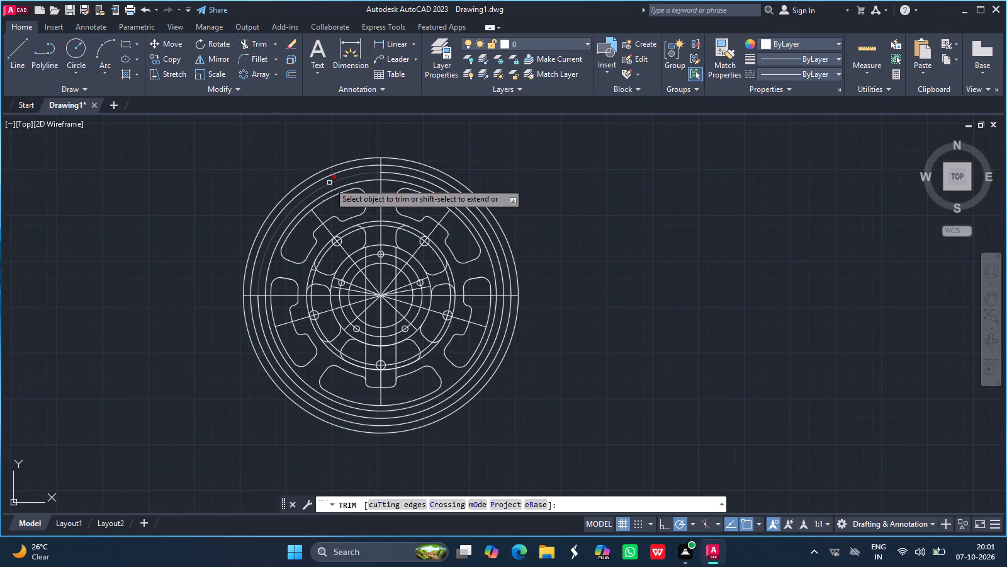
pyautogui.click(376, 221)
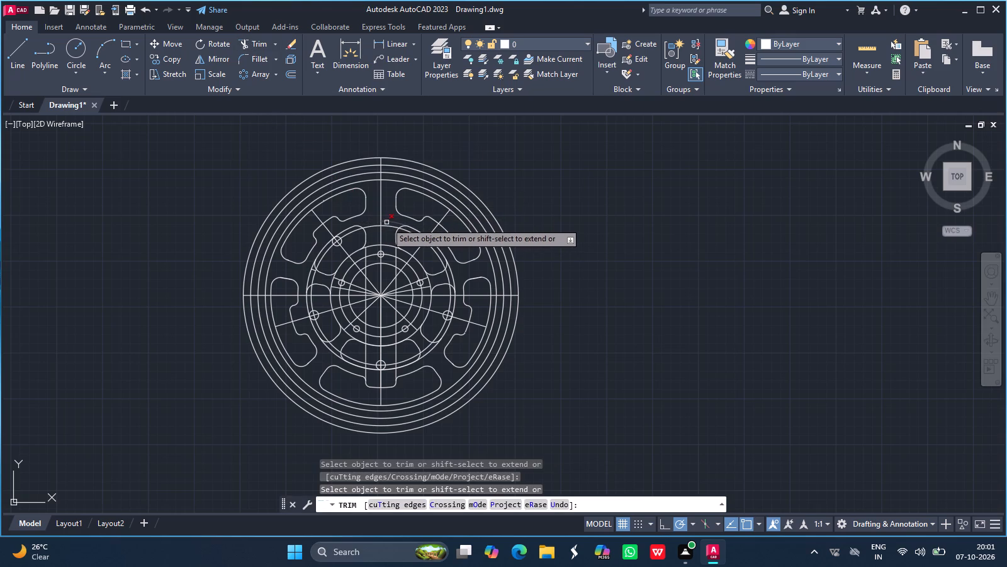
pyautogui.click(387, 222)
pyautogui.click(450, 270)
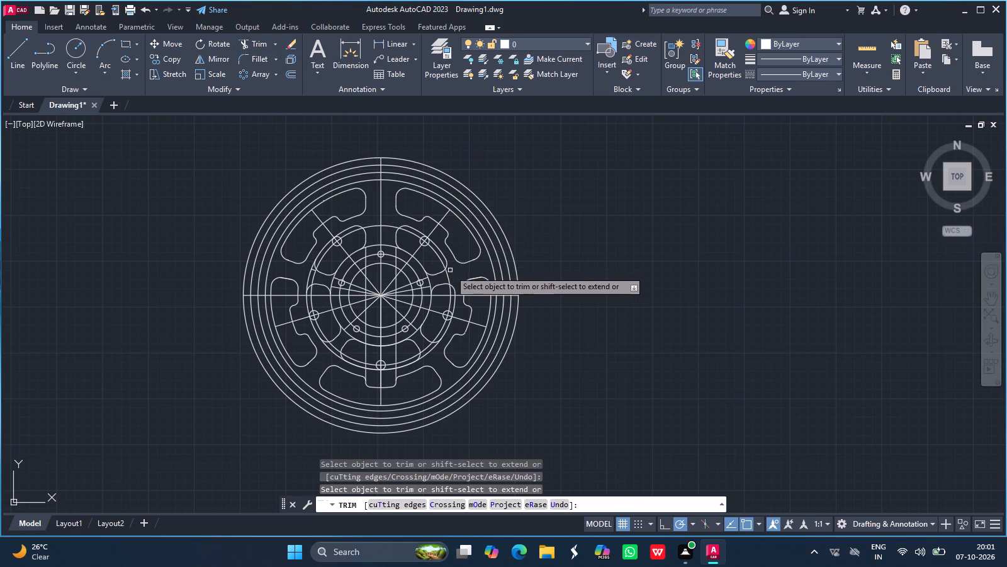
pyautogui.click(434, 349)
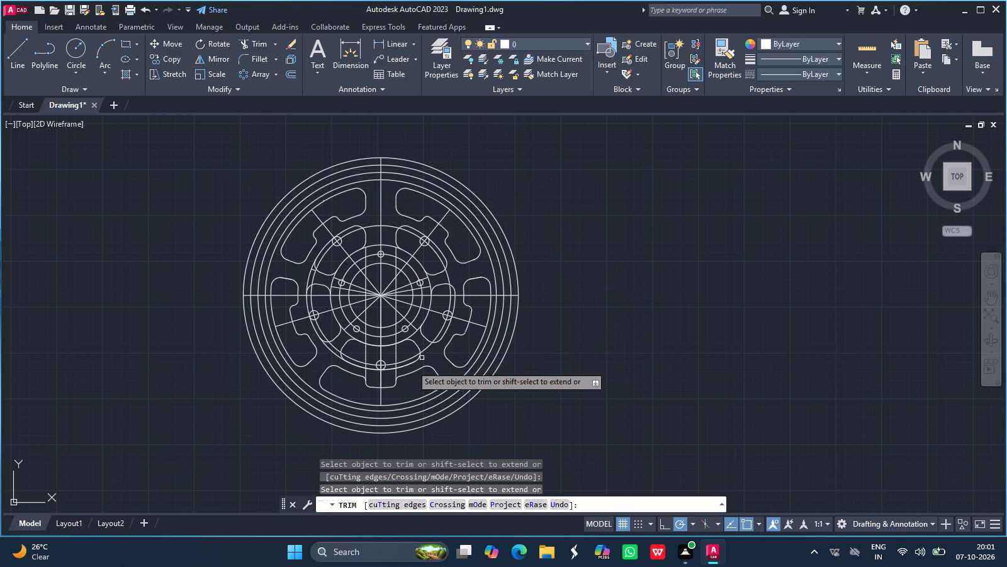
# Trim the same circle in the lower-left and upper-left gaps between inner windows, including the short leftover beside the upper-left window.
pyautogui.moveTo(360, 366); pyautogui.dragTo(373, 370)
pyautogui.moveTo(373, 370); pyautogui.dragTo(391, 370)
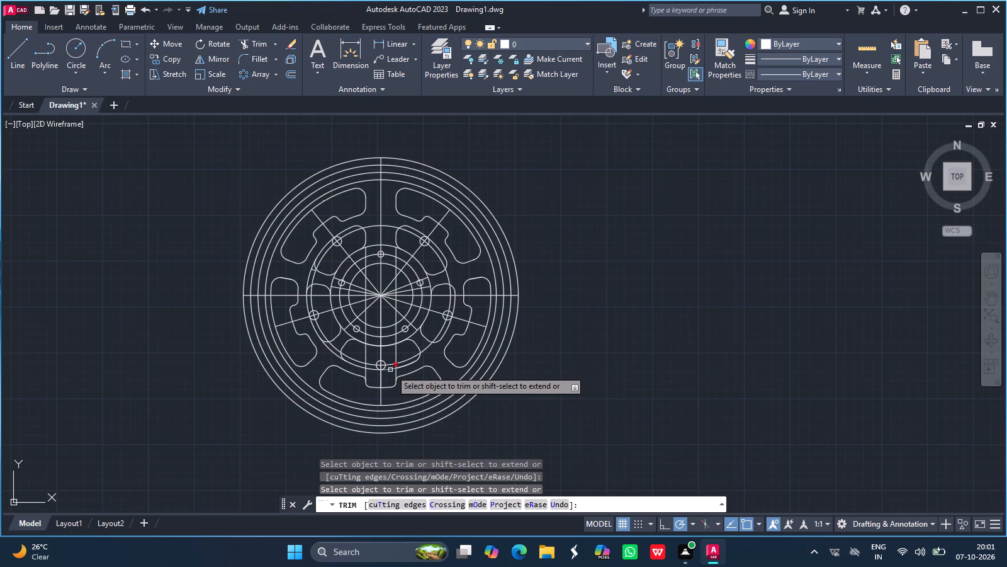
pyautogui.moveTo(391, 370); pyautogui.dragTo(391, 369)
pyautogui.moveTo(391, 369); pyautogui.dragTo(405, 366)
pyautogui.click(405, 366)
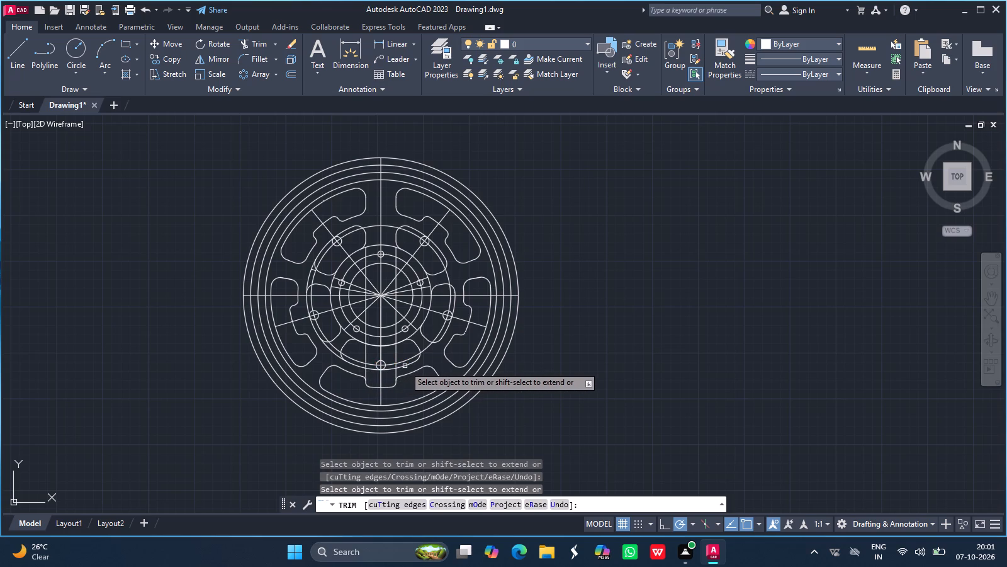
pyautogui.click(332, 353)
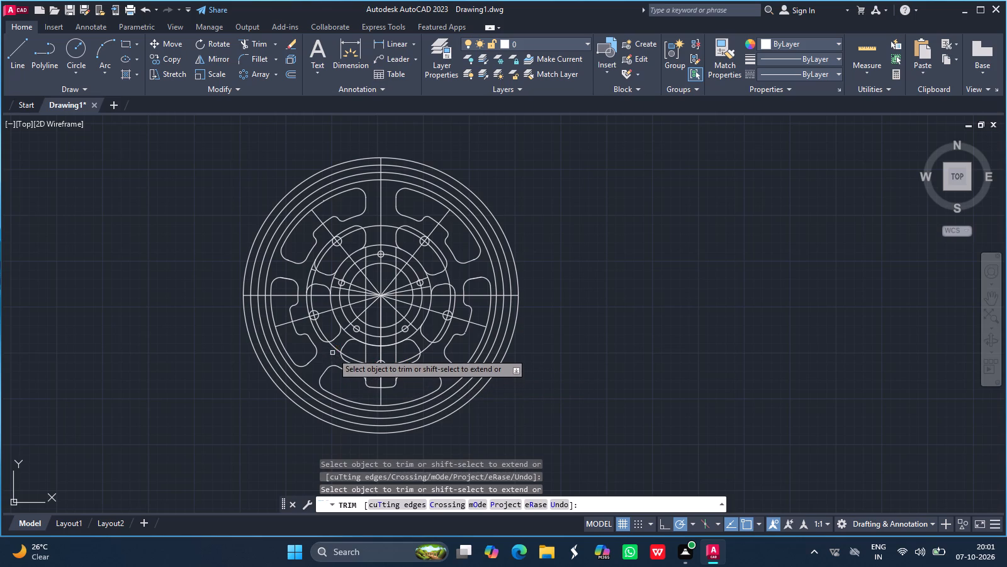
pyautogui.click(308, 278)
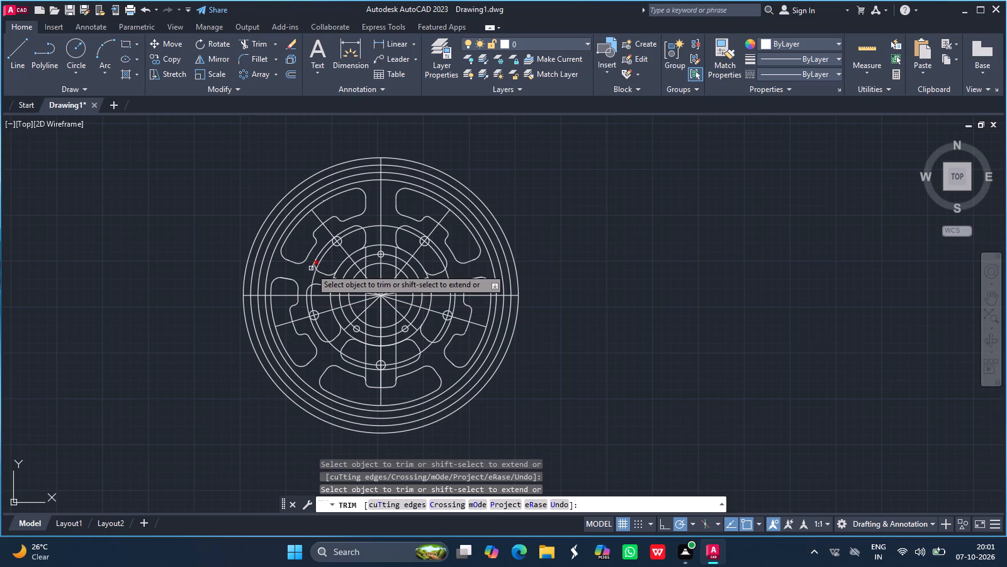
pyautogui.click(311, 268)
pyautogui.click(312, 268)
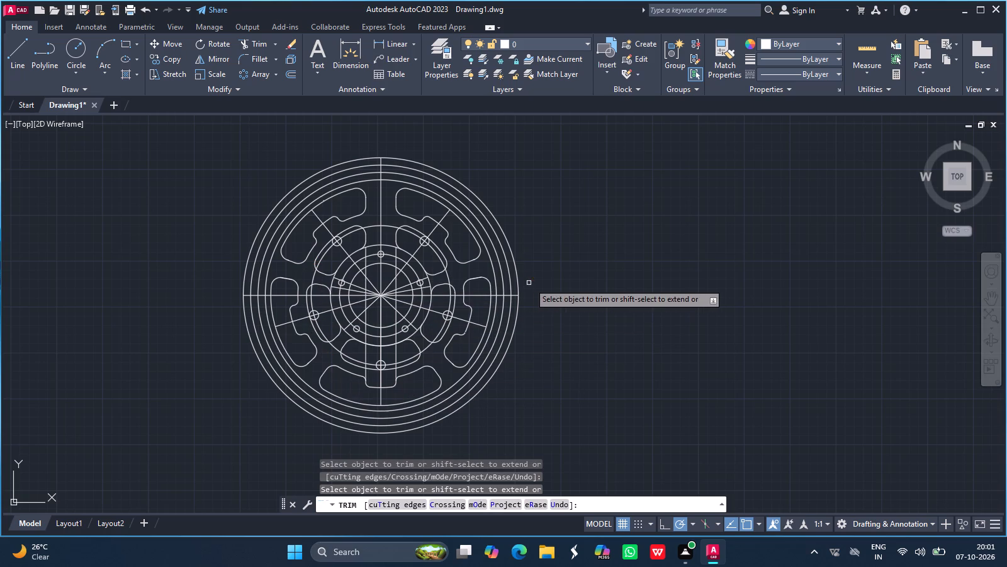
pyautogui.press('Return')
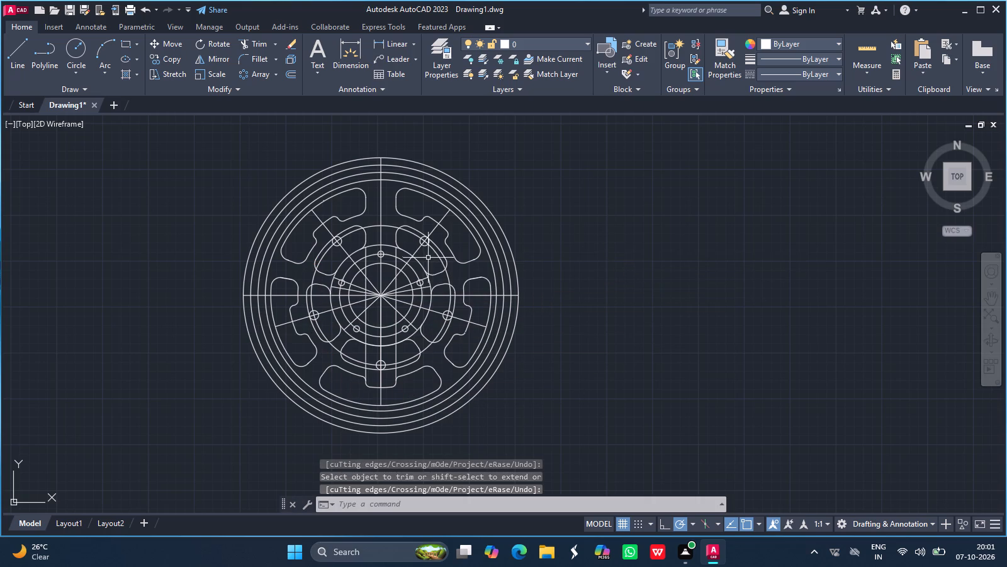
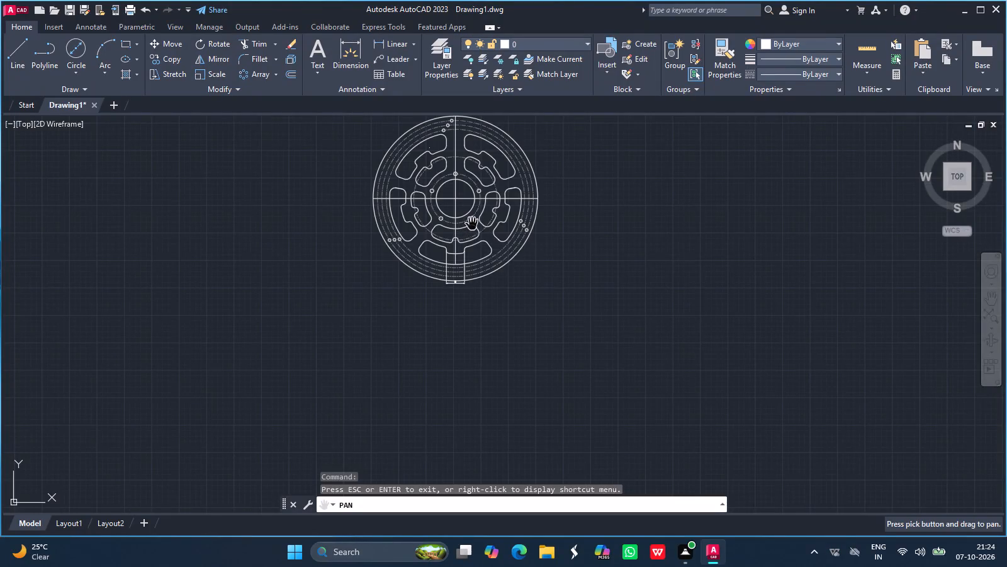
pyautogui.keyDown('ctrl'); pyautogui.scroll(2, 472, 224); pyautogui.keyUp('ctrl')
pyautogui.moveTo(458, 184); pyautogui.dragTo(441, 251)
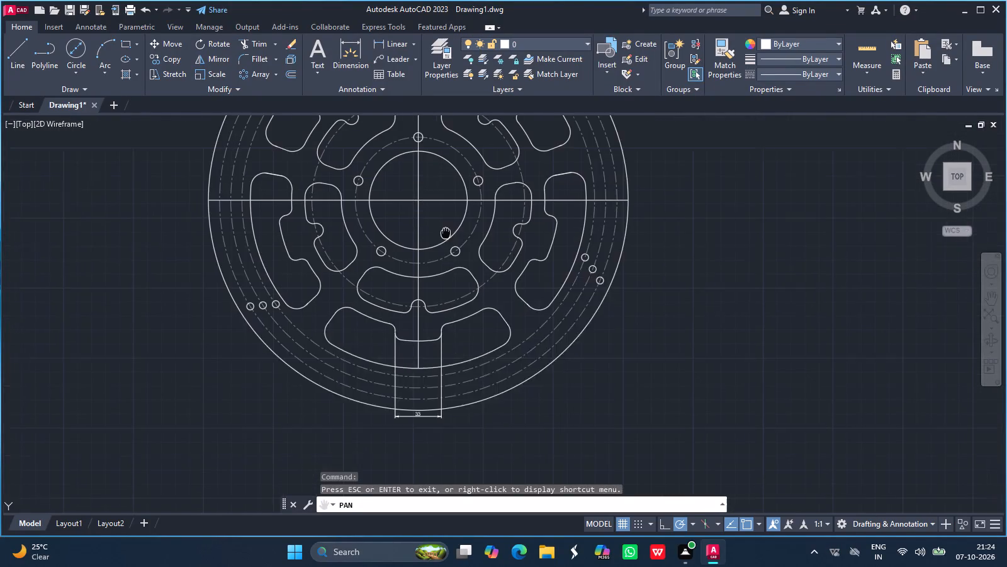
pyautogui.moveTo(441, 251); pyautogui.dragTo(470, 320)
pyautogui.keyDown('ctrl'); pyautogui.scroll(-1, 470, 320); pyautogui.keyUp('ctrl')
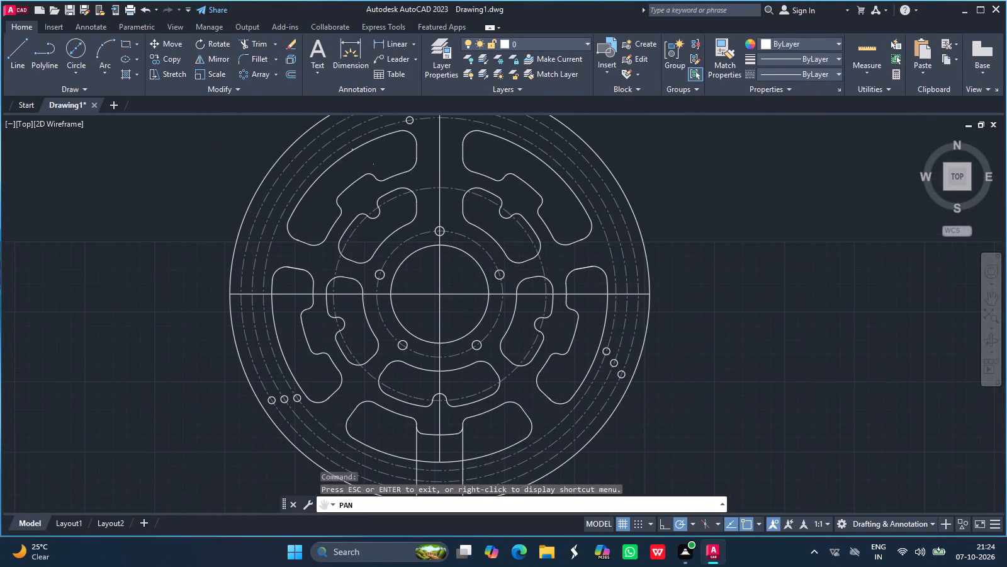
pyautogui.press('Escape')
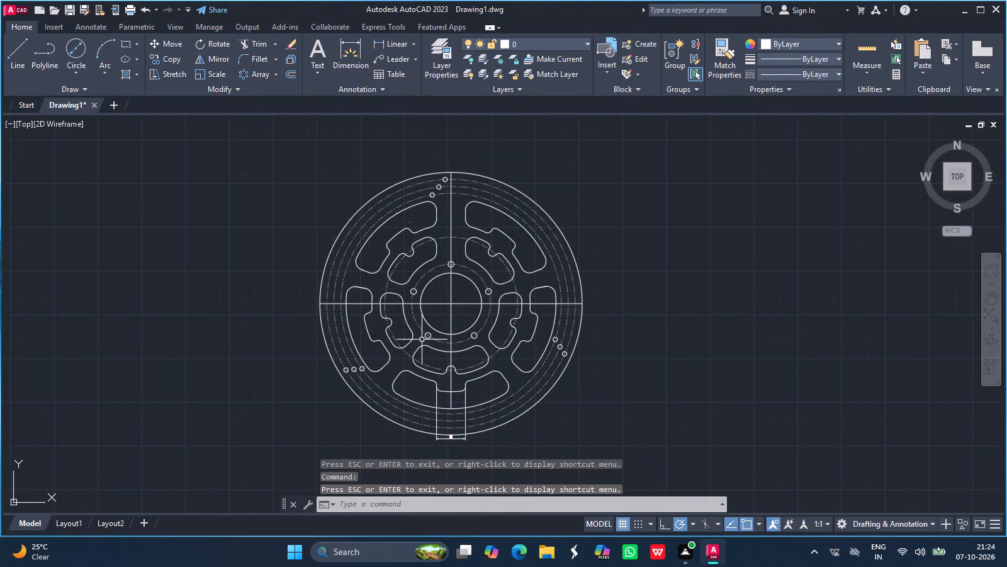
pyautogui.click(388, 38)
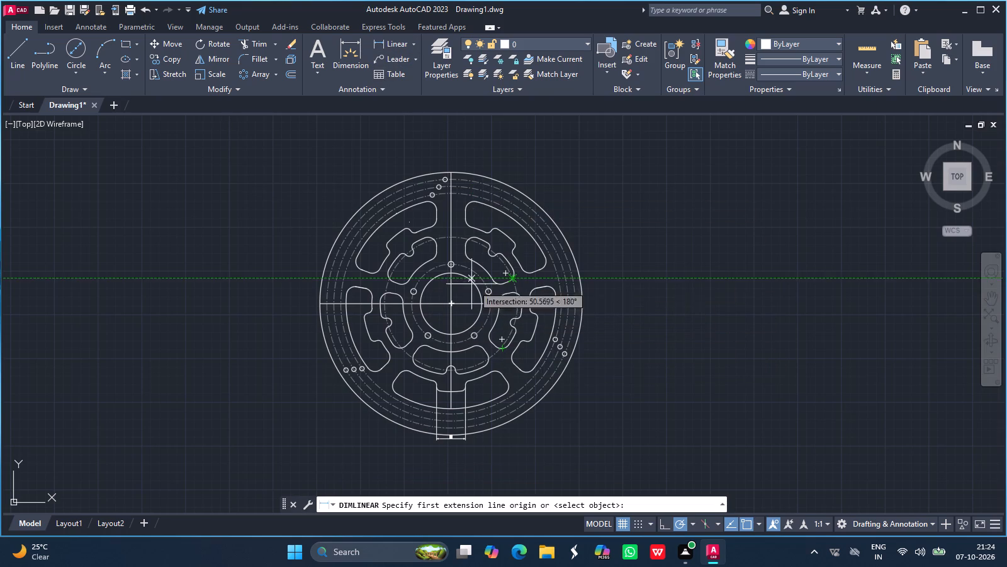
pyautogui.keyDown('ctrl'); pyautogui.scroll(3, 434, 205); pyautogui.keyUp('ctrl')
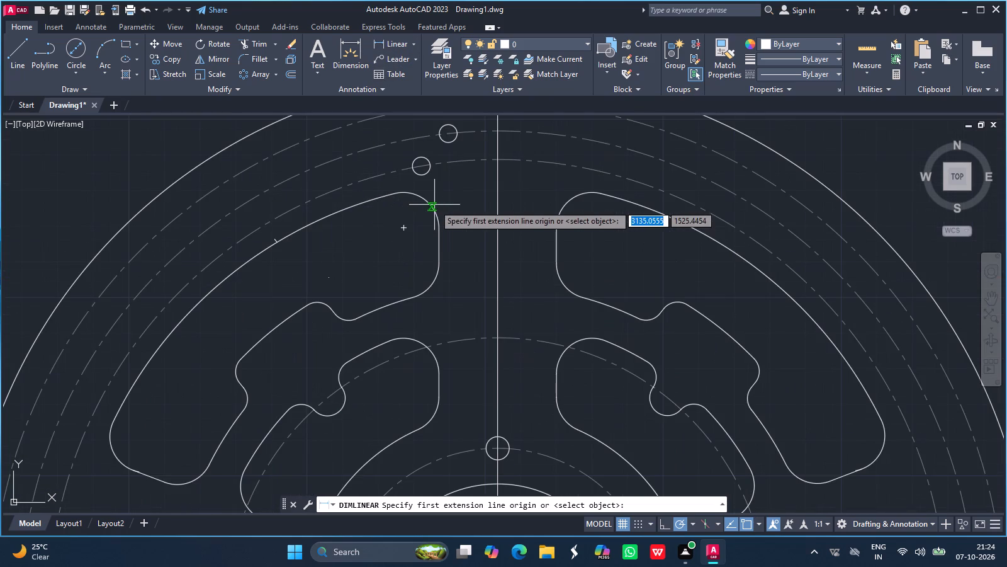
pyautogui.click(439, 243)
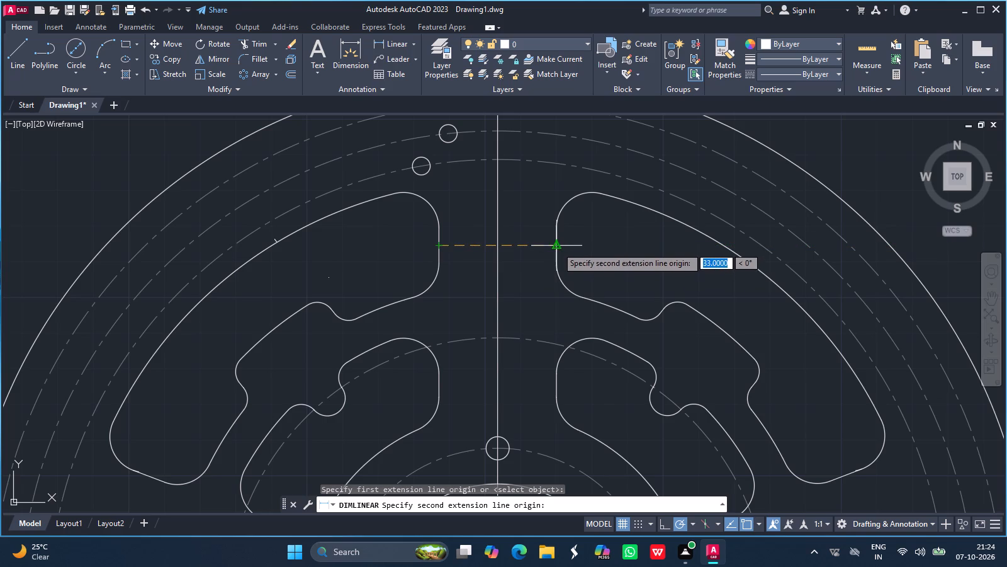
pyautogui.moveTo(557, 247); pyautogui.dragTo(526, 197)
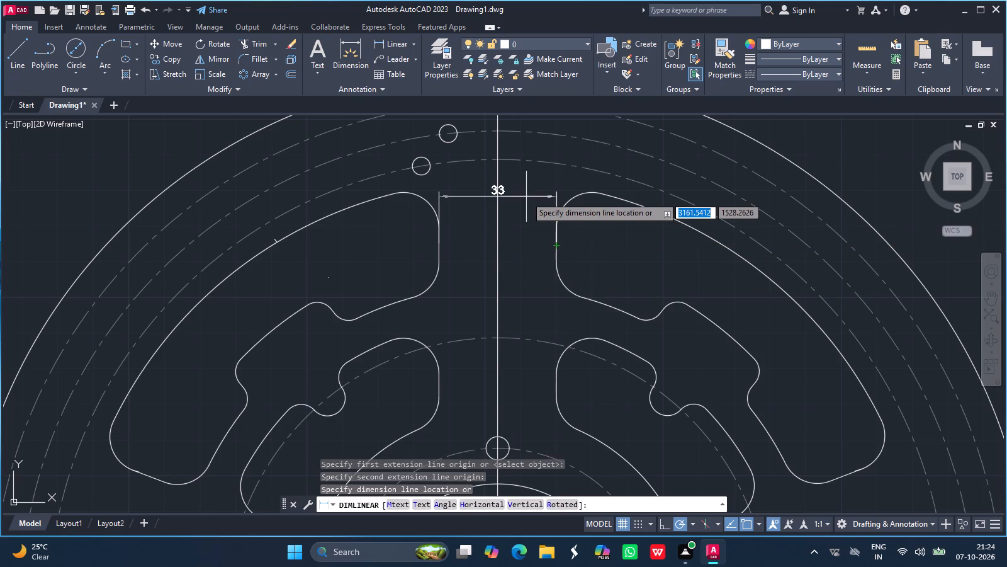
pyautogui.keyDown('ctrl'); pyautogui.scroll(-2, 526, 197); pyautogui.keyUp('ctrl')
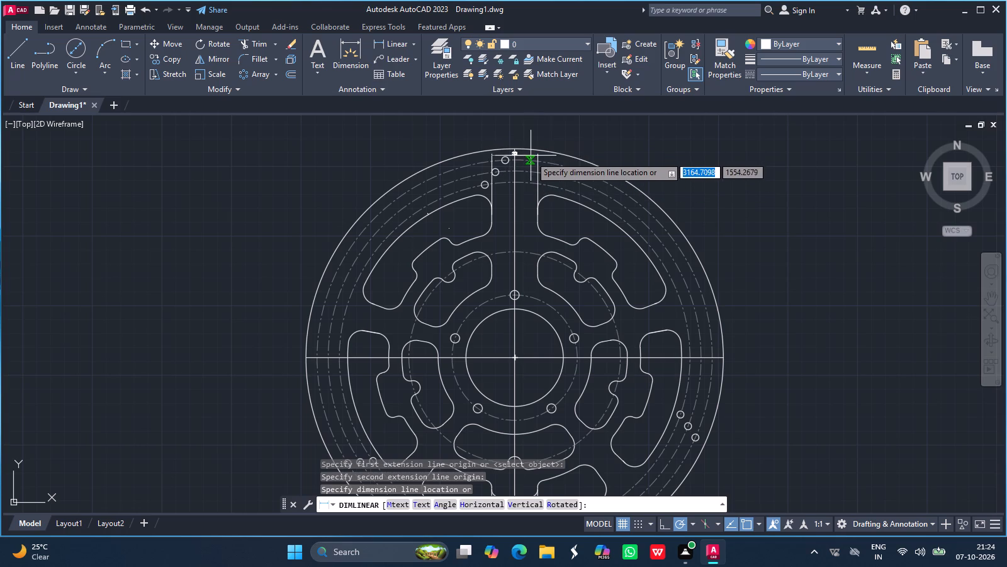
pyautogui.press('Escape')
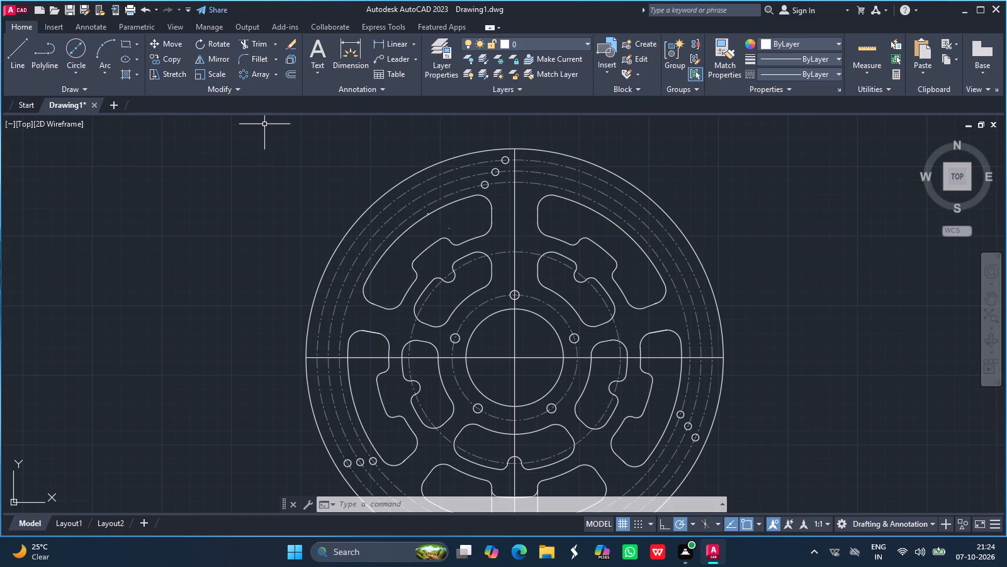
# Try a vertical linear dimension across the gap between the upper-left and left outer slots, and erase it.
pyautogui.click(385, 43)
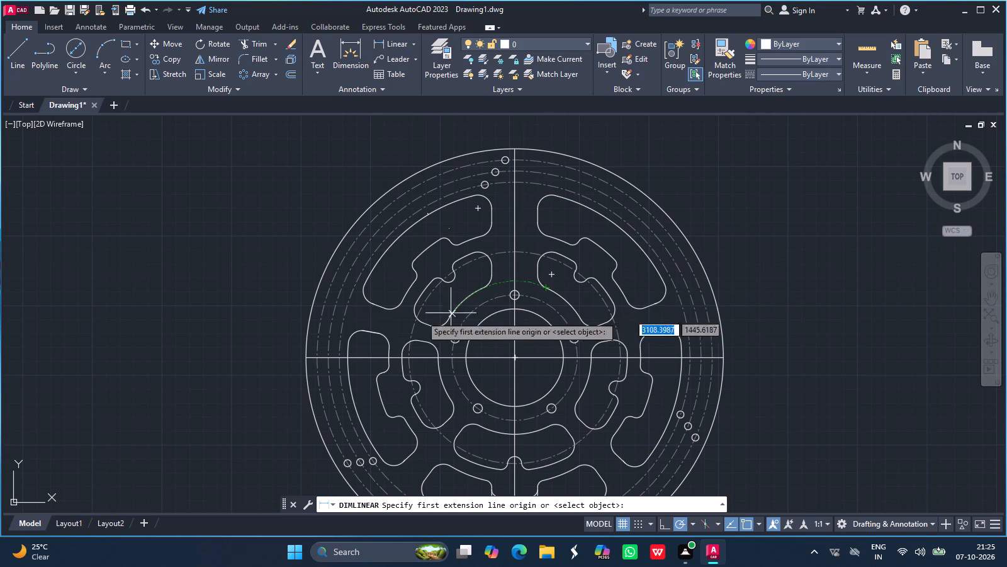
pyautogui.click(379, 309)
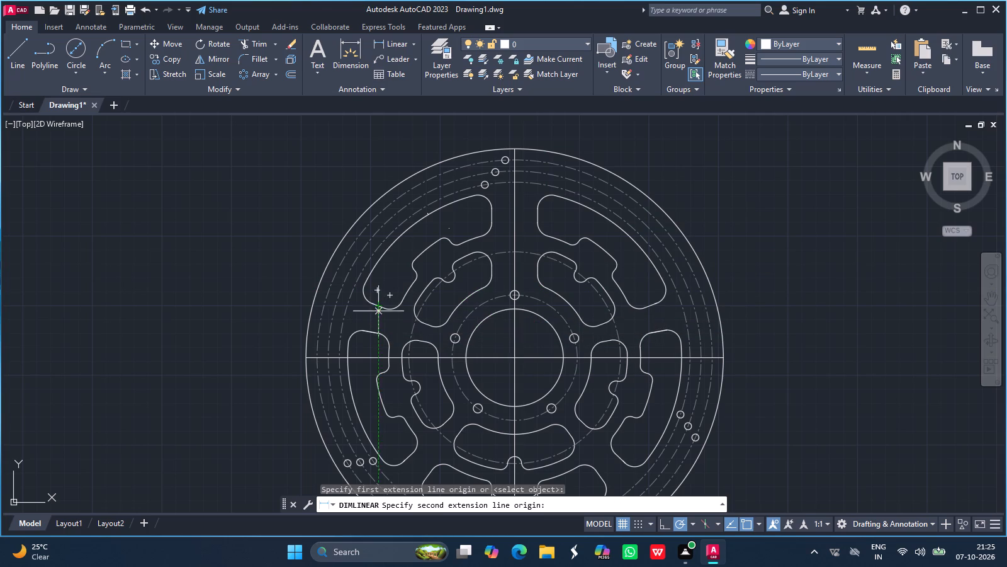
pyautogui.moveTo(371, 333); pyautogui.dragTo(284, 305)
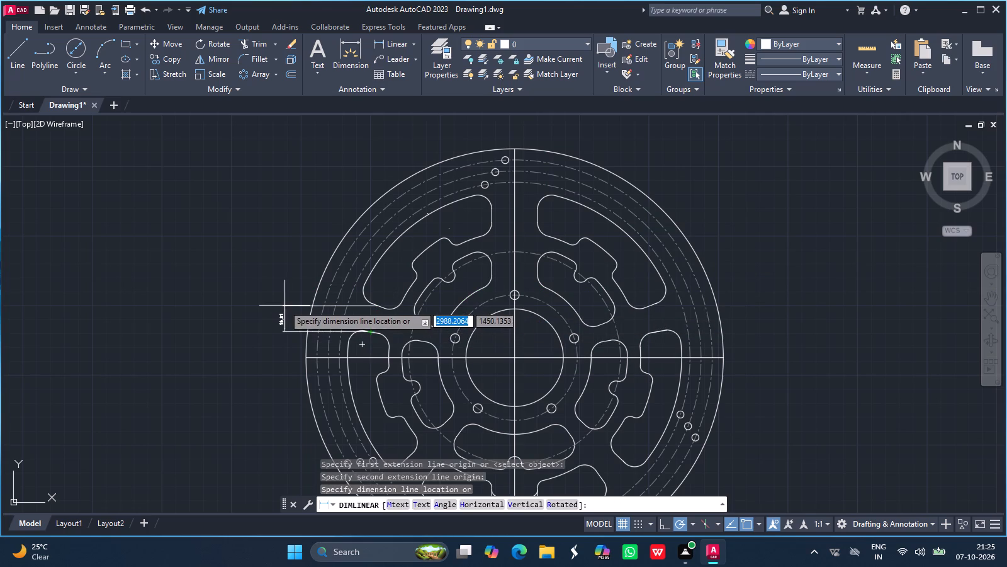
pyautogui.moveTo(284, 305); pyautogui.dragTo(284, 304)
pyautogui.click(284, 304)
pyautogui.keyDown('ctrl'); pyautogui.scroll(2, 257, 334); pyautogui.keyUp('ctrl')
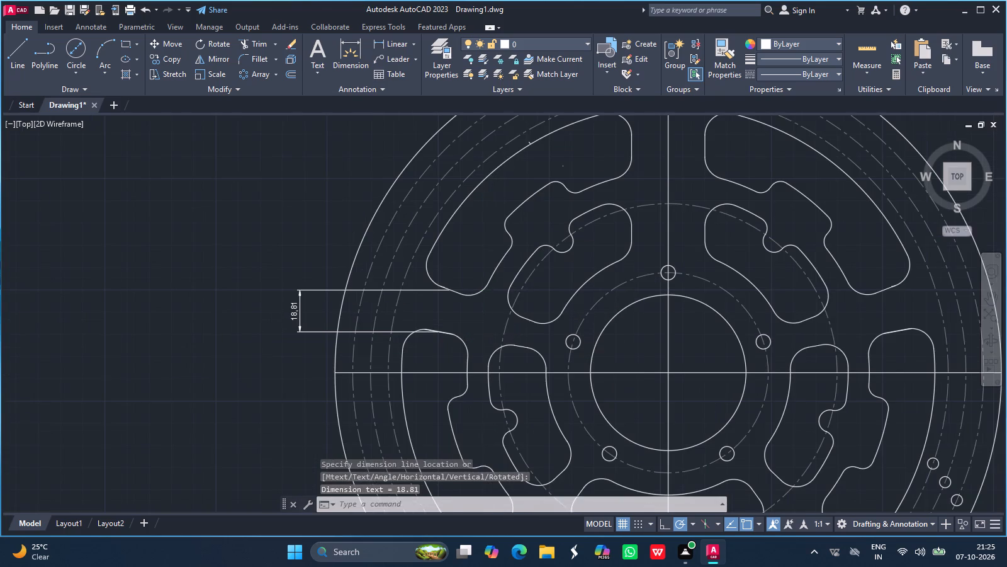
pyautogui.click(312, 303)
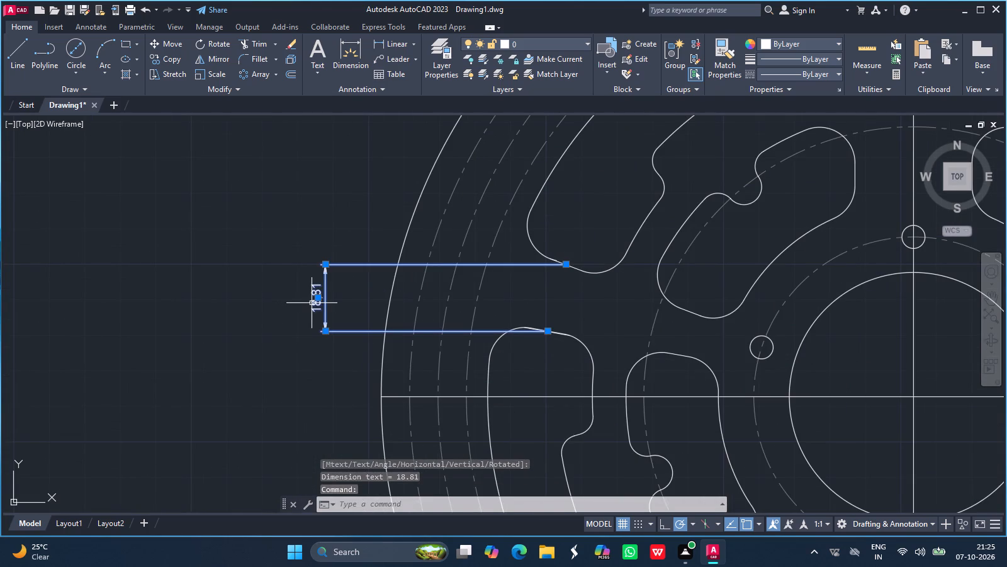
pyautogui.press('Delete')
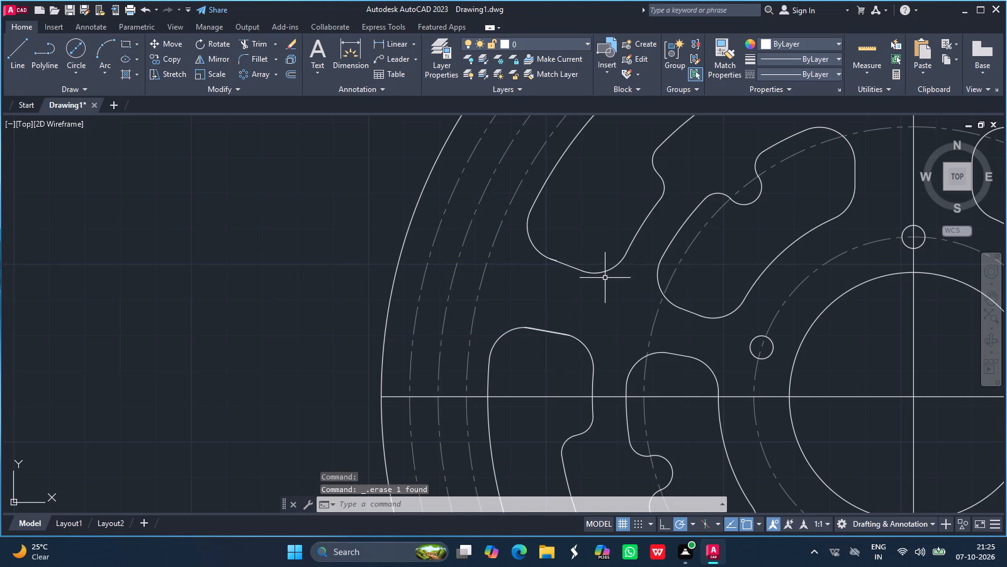
# Add an aligned dimension across the gap between the left and upper-left outer slots, placing it within the gap.
pyautogui.keyDown('ctrl'); pyautogui.scroll(-3, 605, 278); pyautogui.keyUp('ctrl')
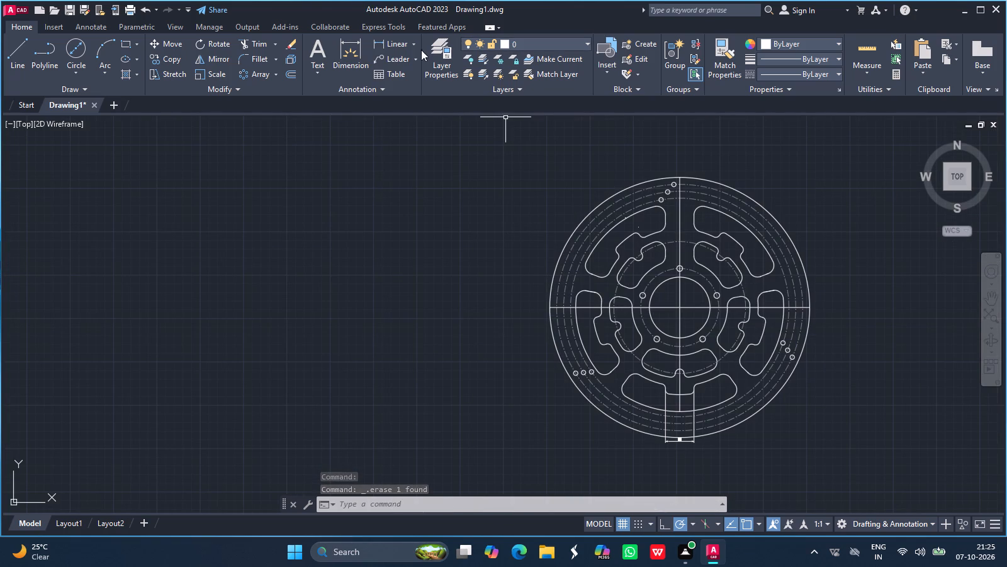
pyautogui.click(414, 41)
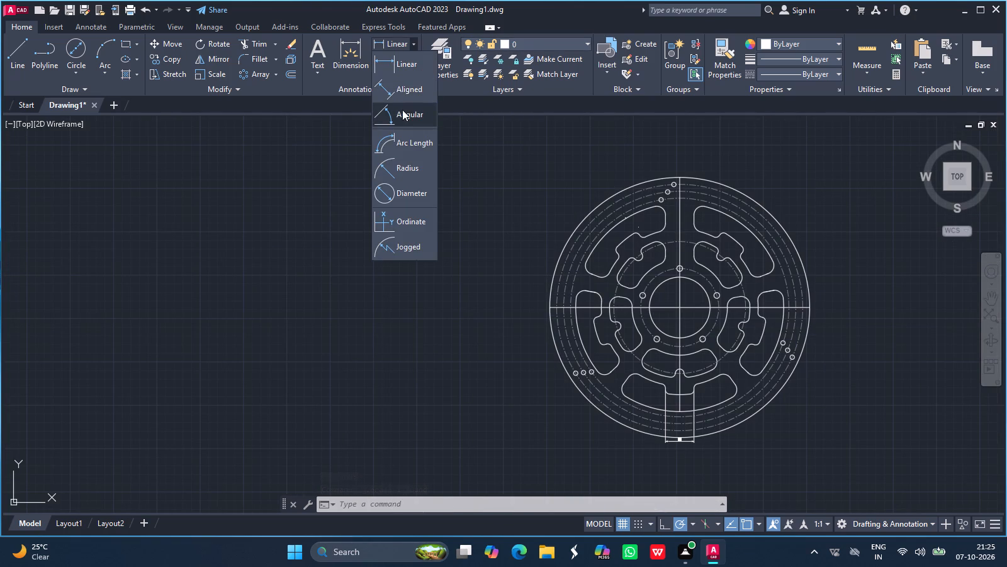
pyautogui.click(397, 83)
pyautogui.keyDown('ctrl'); pyautogui.scroll(3, 641, 285); pyautogui.keyUp('ctrl')
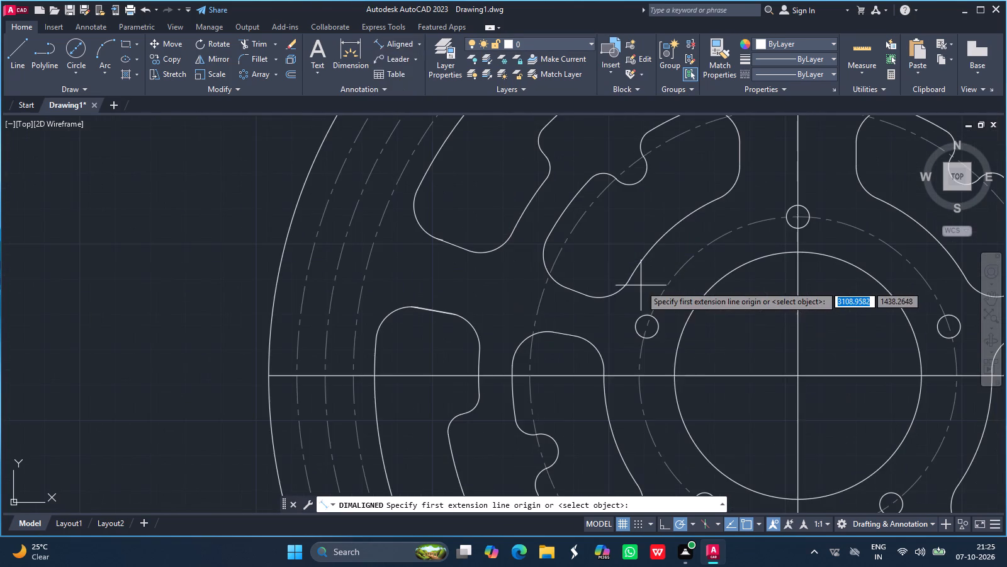
pyautogui.click(437, 314)
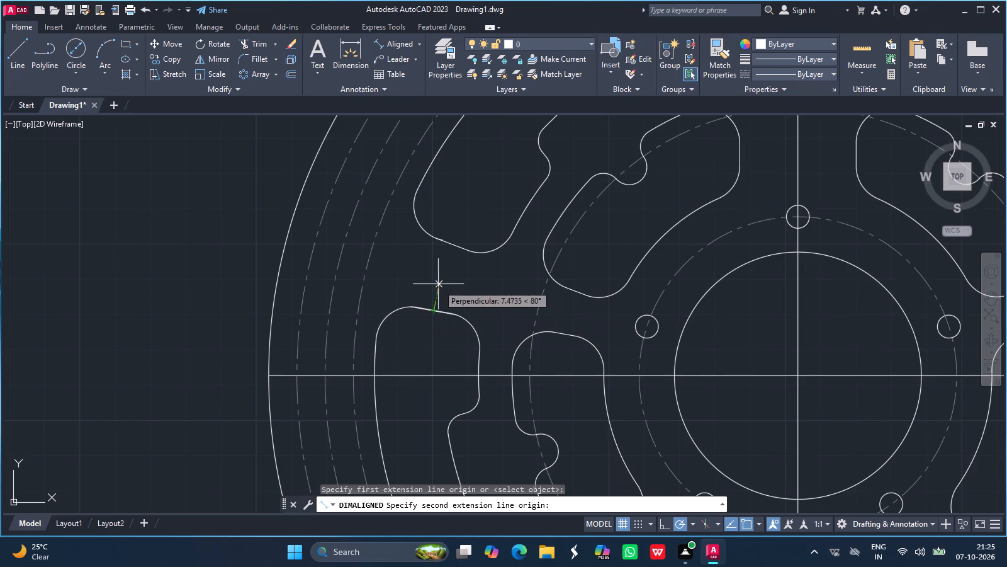
pyautogui.moveTo(452, 246); pyautogui.dragTo(376, 239)
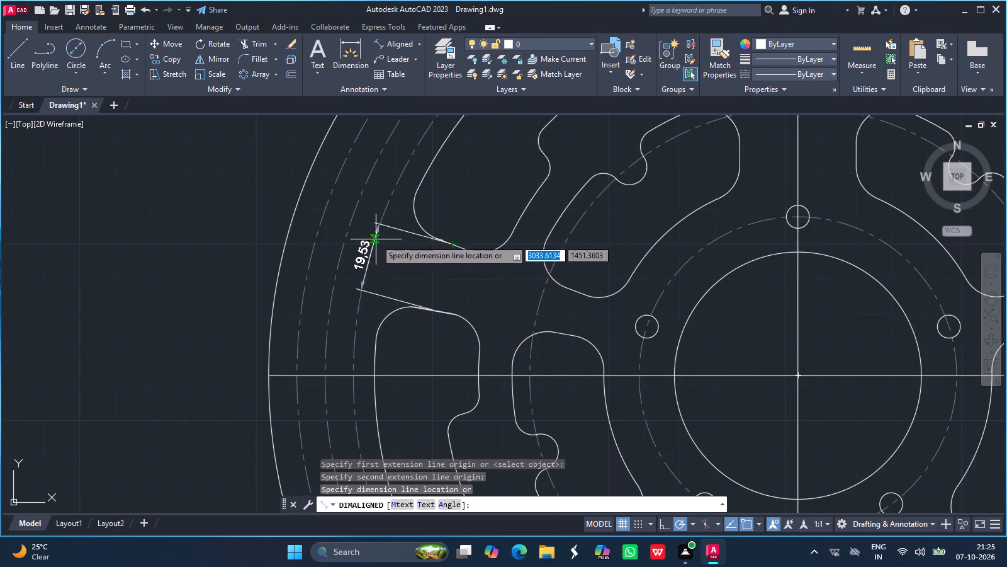
pyautogui.moveTo(376, 239); pyautogui.dragTo(422, 269)
pyautogui.click(422, 269)
# Set the precision of the aligned slot-gap dimension to 0 decimal places.
pyautogui.click(417, 269)
pyautogui.rightClick(417, 269)
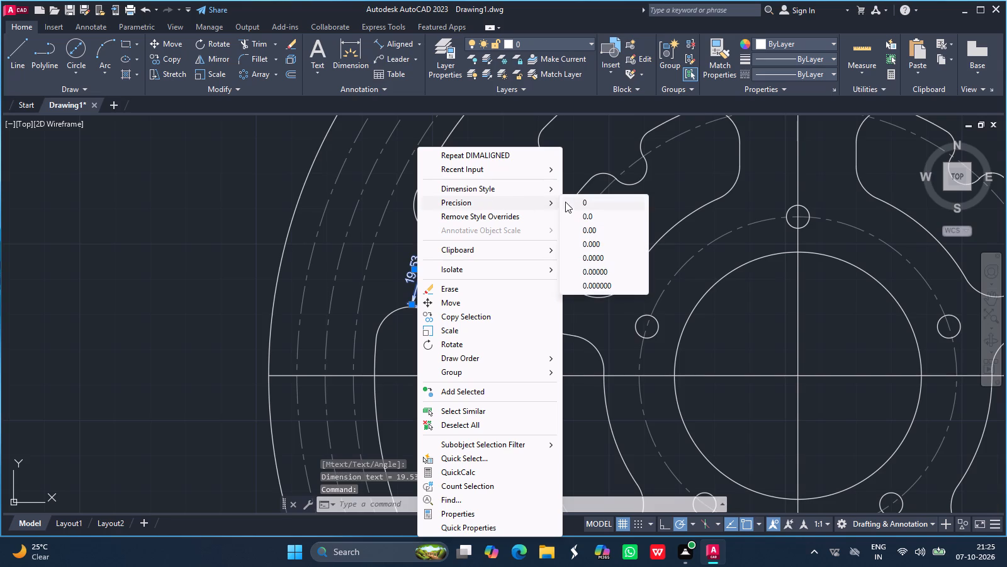
pyautogui.click(579, 200)
pyautogui.click(475, 294)
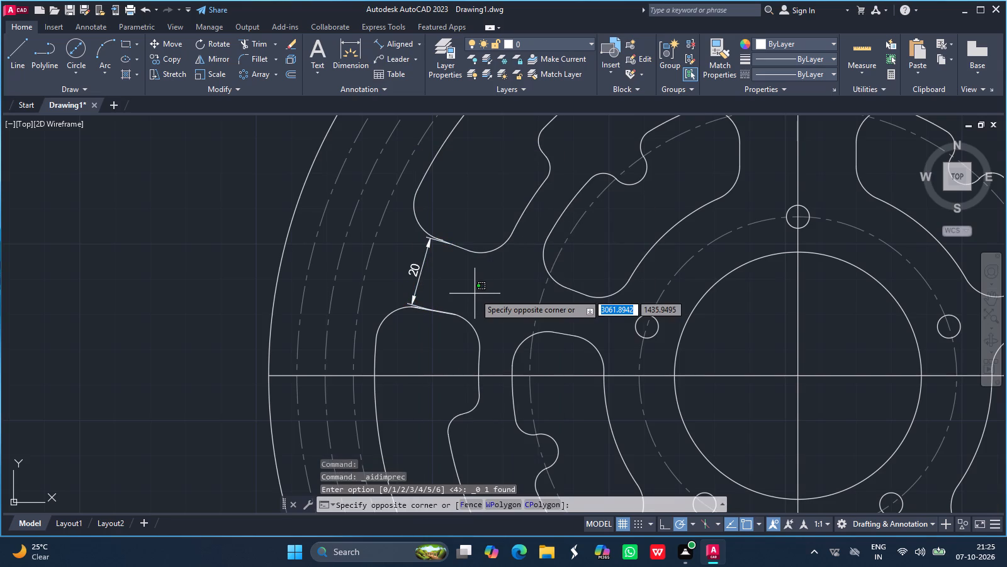
pyautogui.press('Escape')
# Add a vertical linear dimension from the bottom outer slot's recessed edge midpoint to the disc centre, placed outside the disc's right side.
pyautogui.keyDown('ctrl'); pyautogui.scroll(-4, 475, 294); pyautogui.keyUp('ctrl')
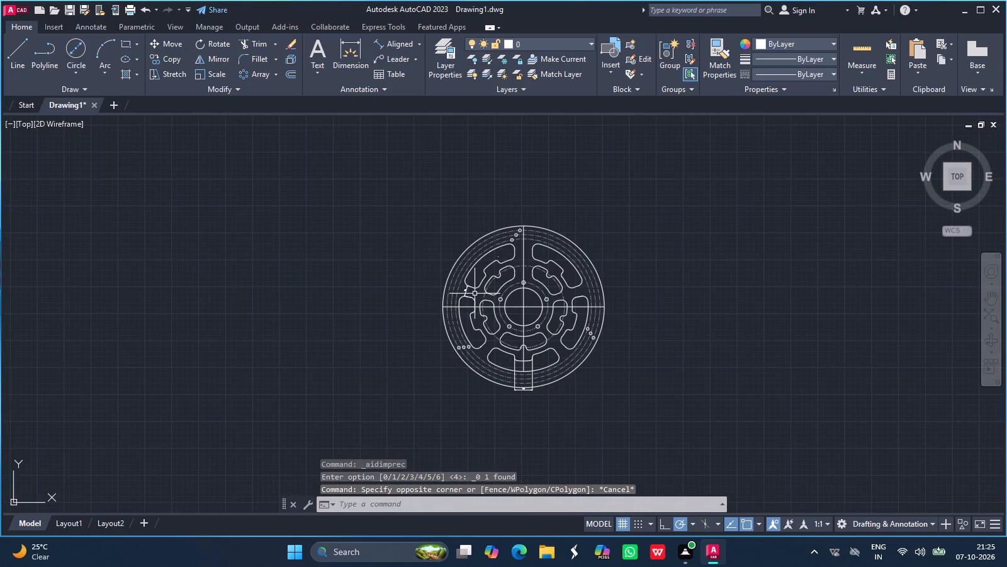
pyautogui.keyDown('ctrl'); pyautogui.scroll(1, 475, 294); pyautogui.keyUp('ctrl')
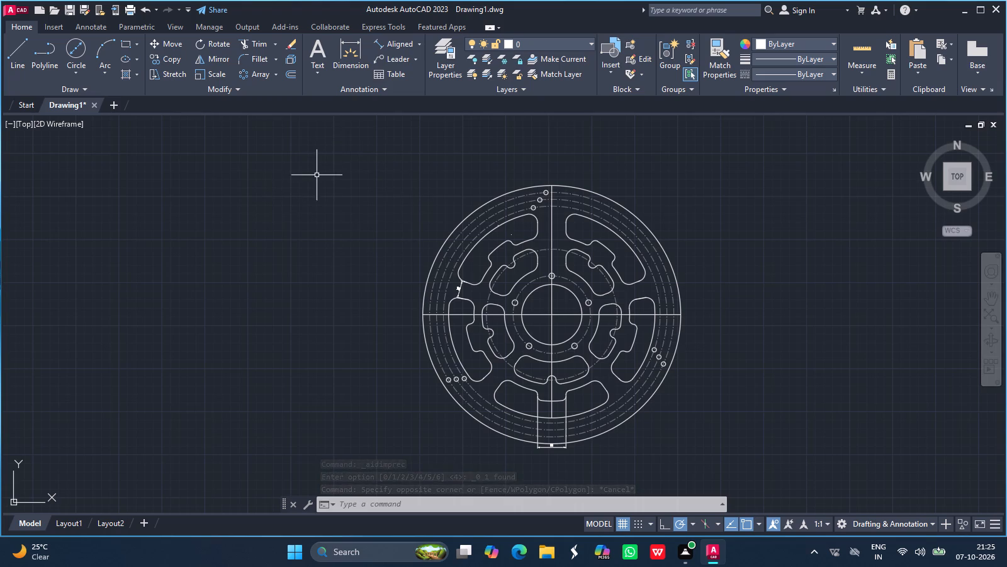
pyautogui.click(417, 42)
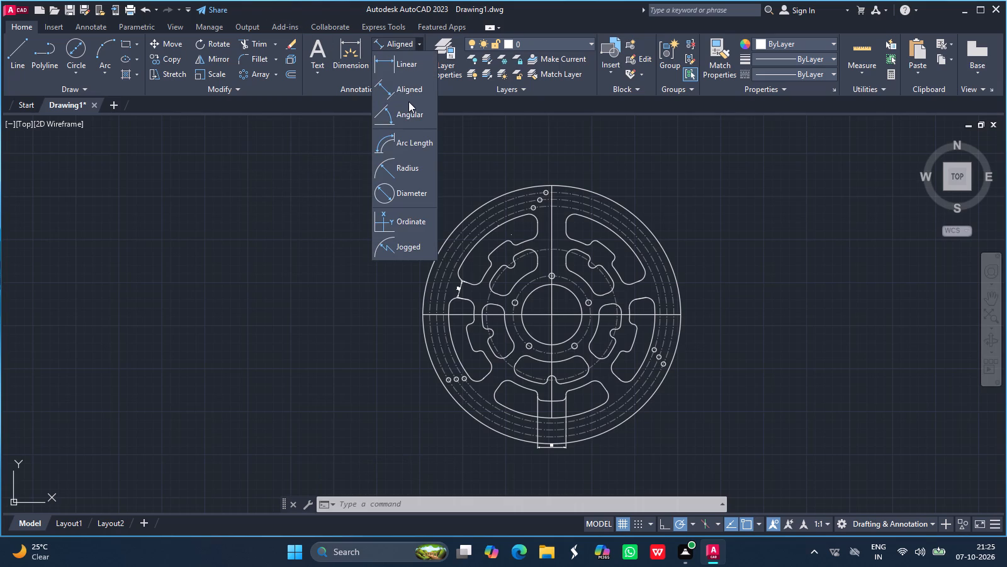
pyautogui.click(407, 64)
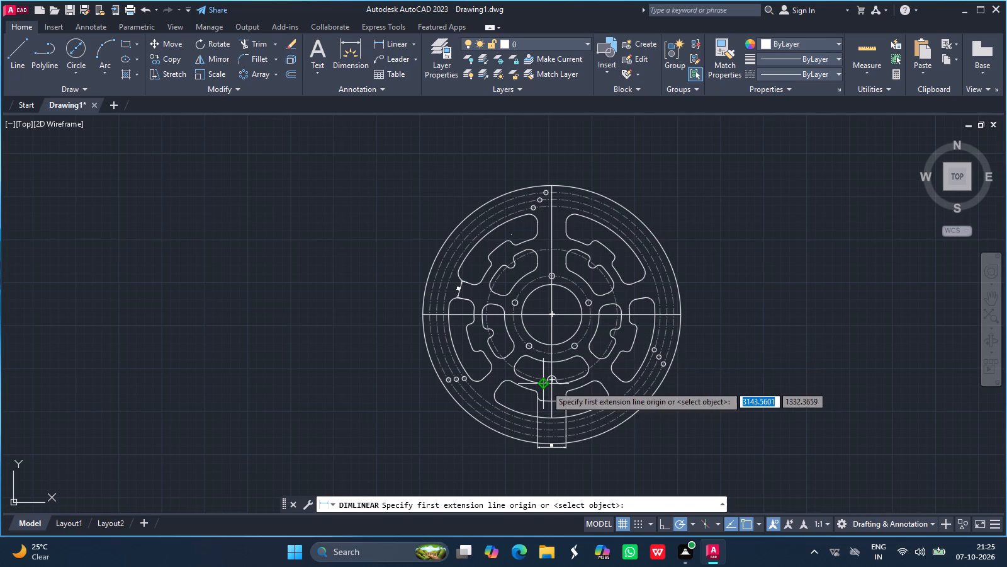
pyautogui.keyDown('ctrl'); pyautogui.scroll(1, 642, 395); pyautogui.keyUp('ctrl')
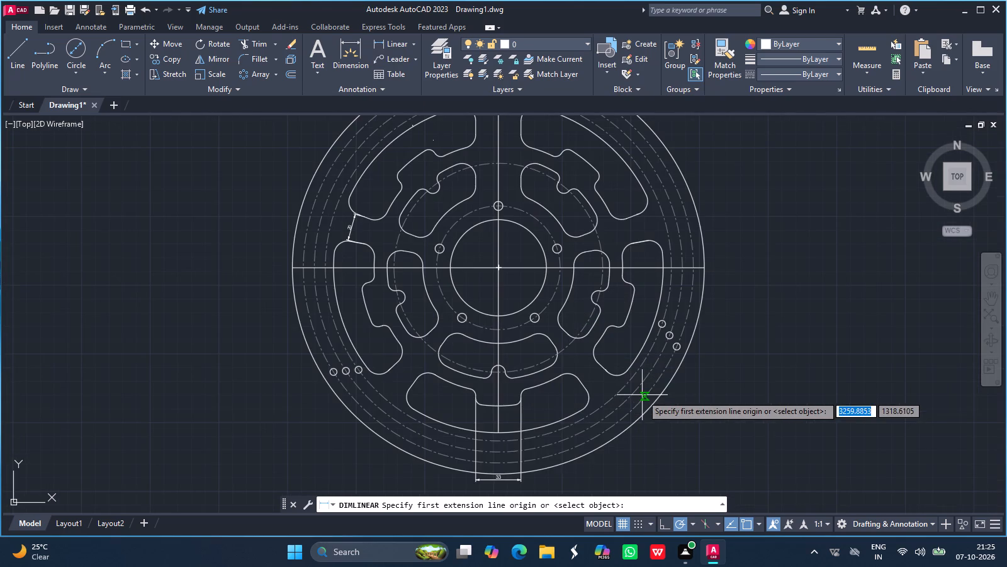
pyautogui.click(498, 408)
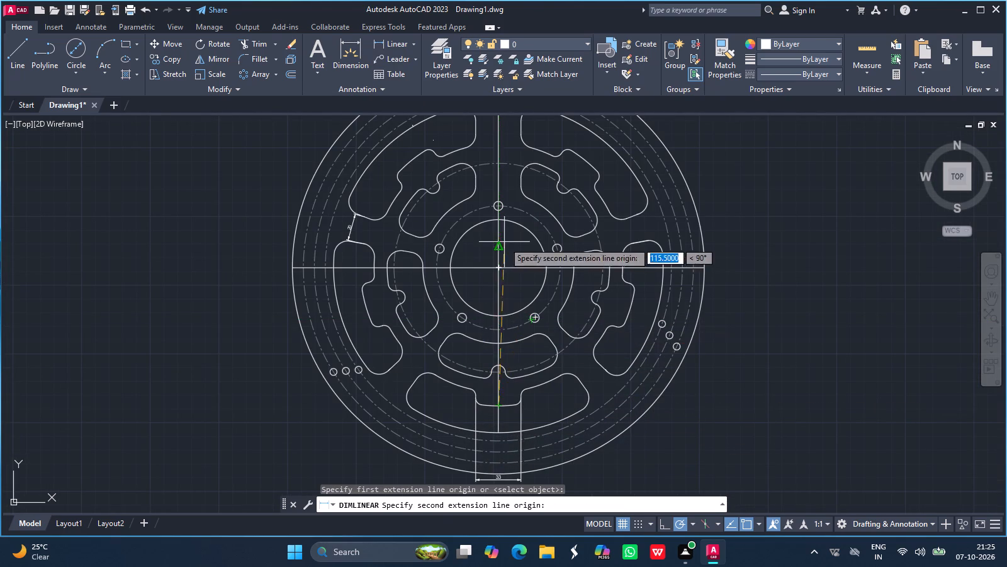
pyautogui.moveTo(501, 265); pyautogui.dragTo(743, 283)
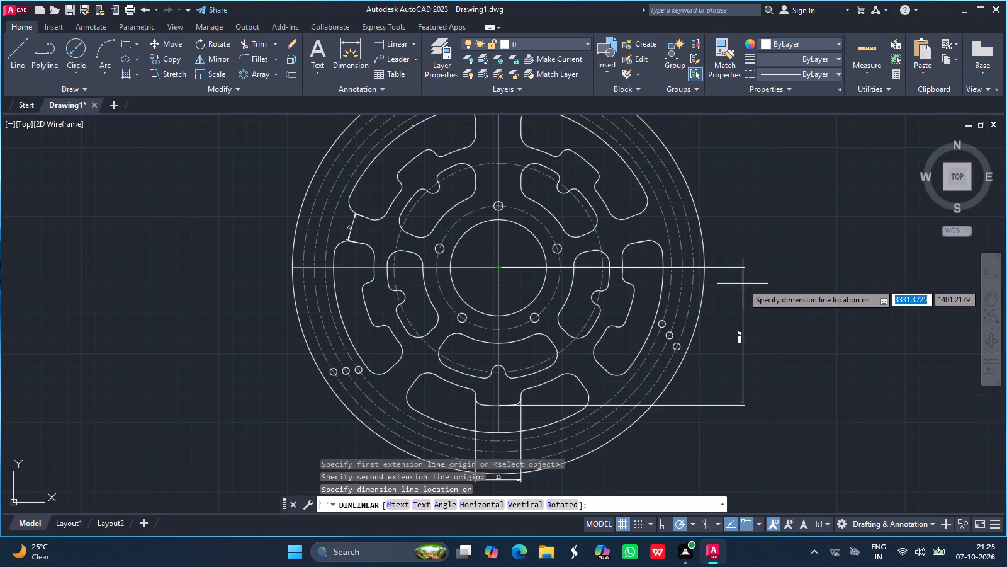
pyautogui.click(743, 283)
# Add a diameter dimension to the outermost circle, placing its text just outside the disc's upper-right edge.
pyautogui.keyDown('ctrl'); pyautogui.scroll(3, 743, 283); pyautogui.keyUp('ctrl')
pyautogui.keyDown('ctrl'); pyautogui.scroll(-1, 743, 283); pyautogui.keyUp('ctrl')
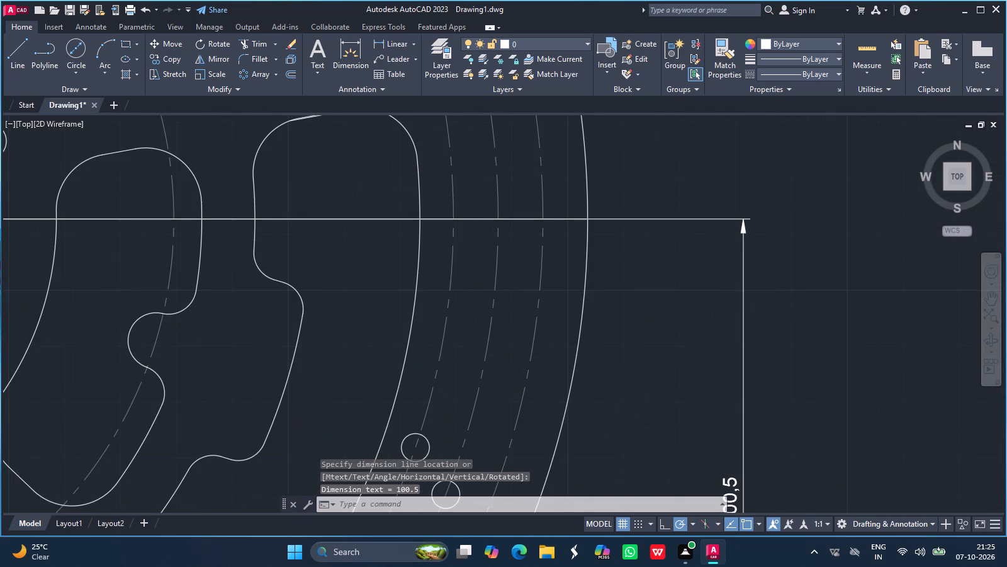
pyautogui.keyDown('ctrl'); pyautogui.scroll(-2, 743, 283); pyautogui.keyUp('ctrl')
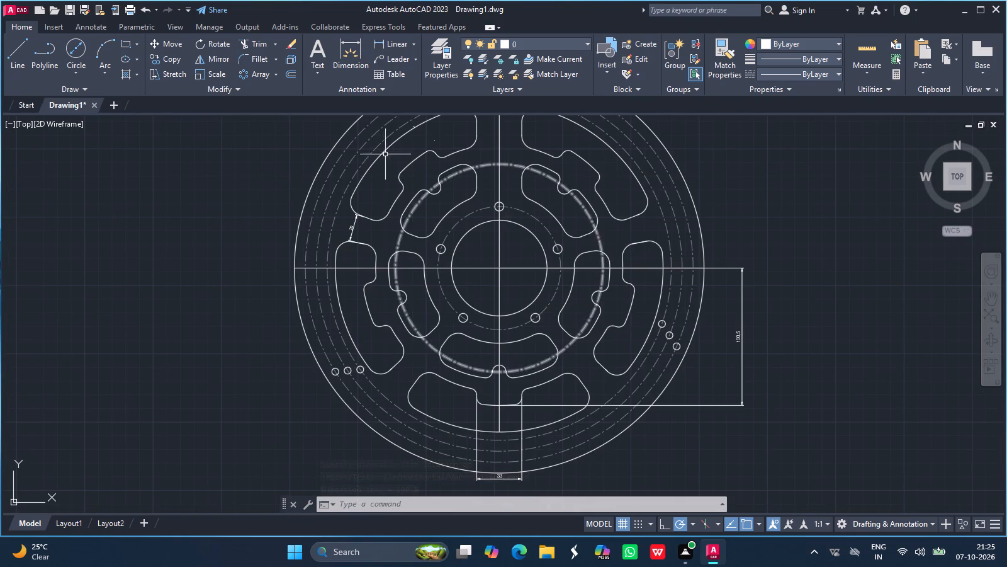
pyautogui.click(417, 43)
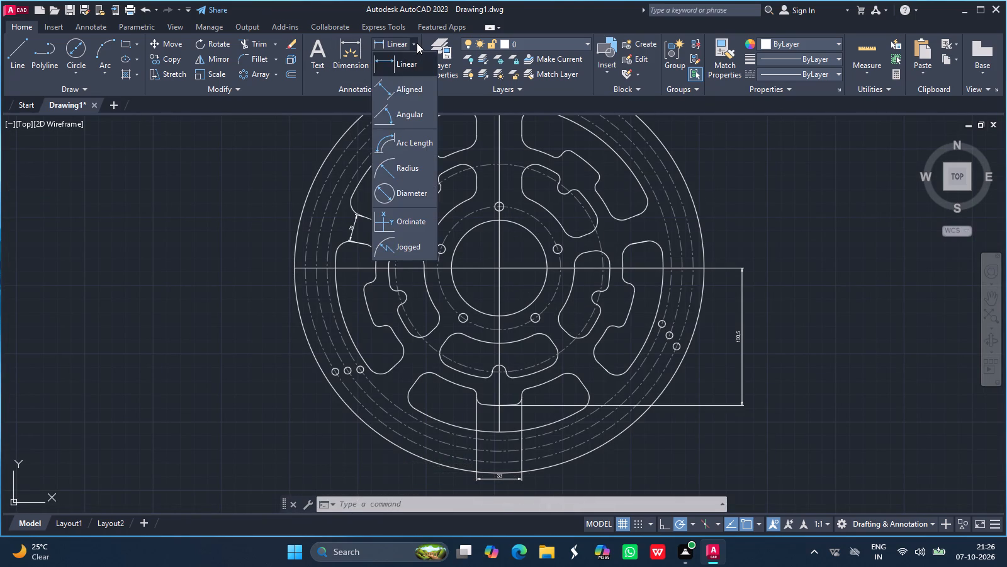
pyautogui.click(410, 190)
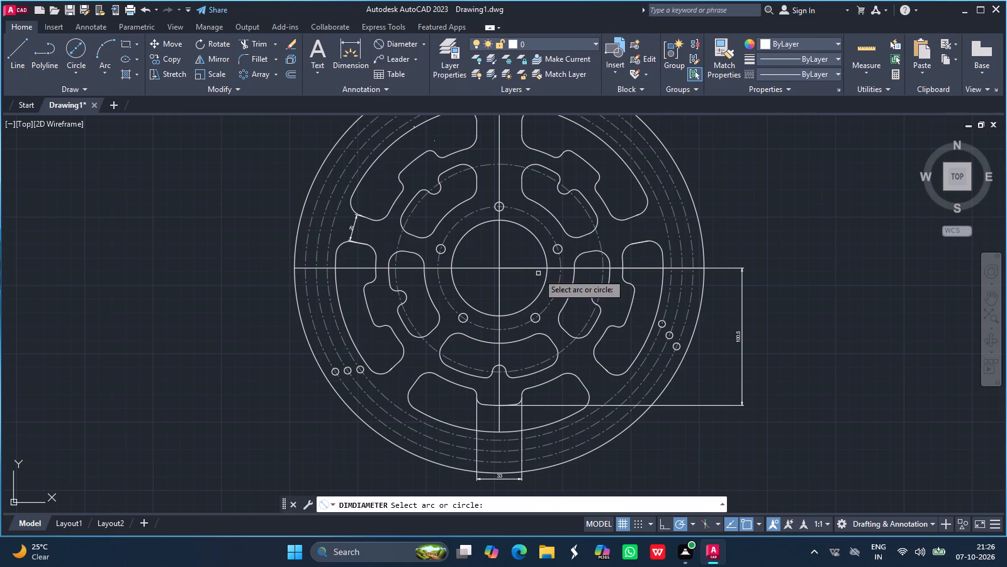
pyautogui.click(685, 179)
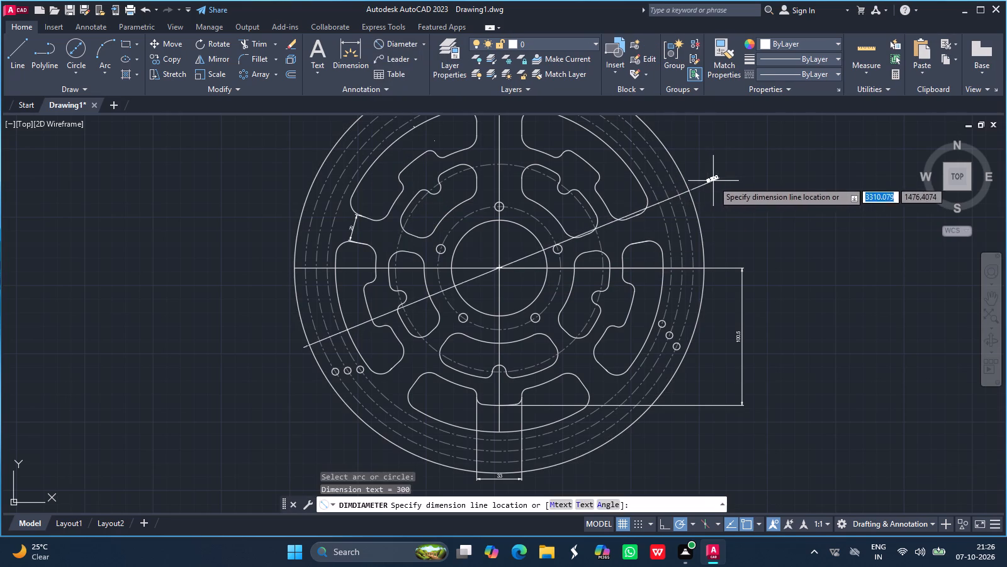
pyautogui.click(714, 181)
pyautogui.keyDown('ctrl'); pyautogui.scroll(2, 729, 176); pyautogui.keyUp('ctrl')
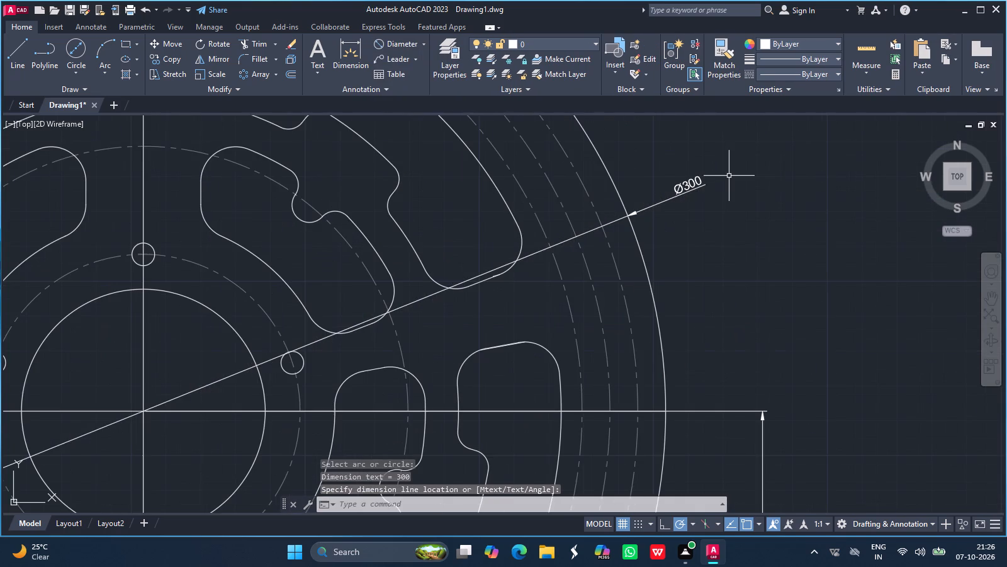
# Add a diameter dimension to the outermost of the three small holes at the disc's top, placing its text outside the rim.
pyautogui.keyDown('ctrl'); pyautogui.scroll(-1, 729, 176); pyautogui.keyUp('ctrl')
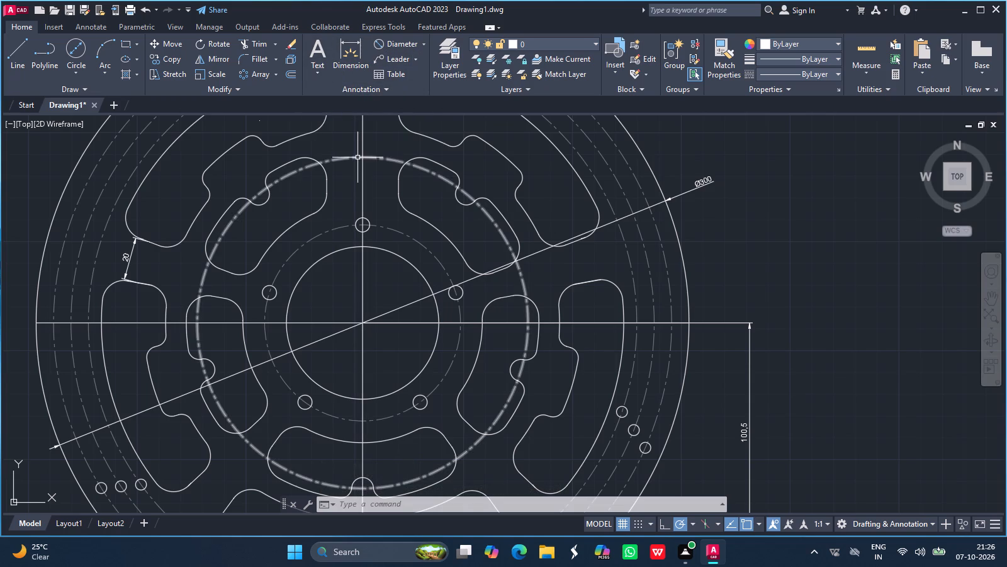
pyautogui.keyDown('ctrl'); pyautogui.scroll(-2, 356, 157); pyautogui.keyUp('ctrl')
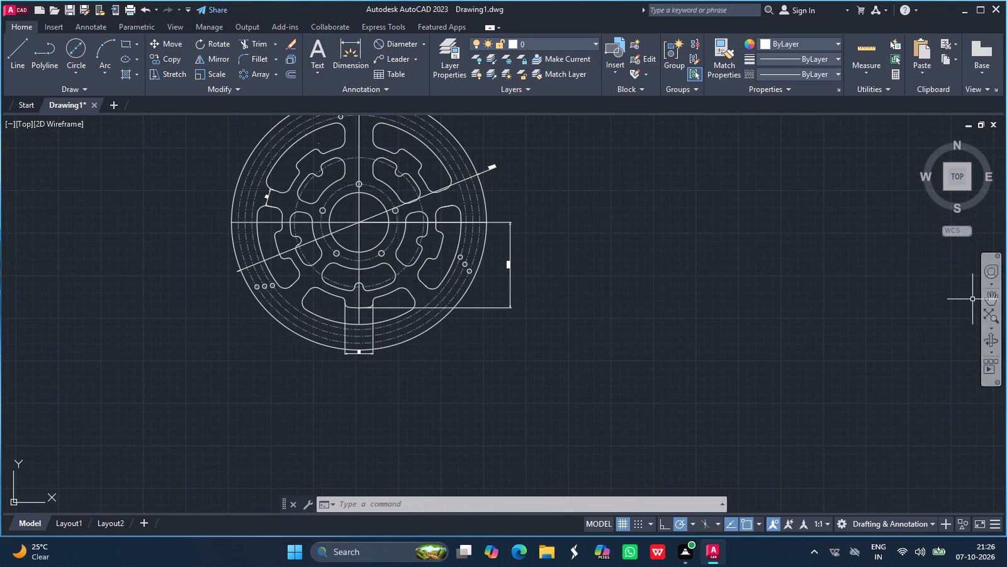
pyautogui.click(984, 301)
pyautogui.moveTo(335, 220); pyautogui.dragTo(342, 224)
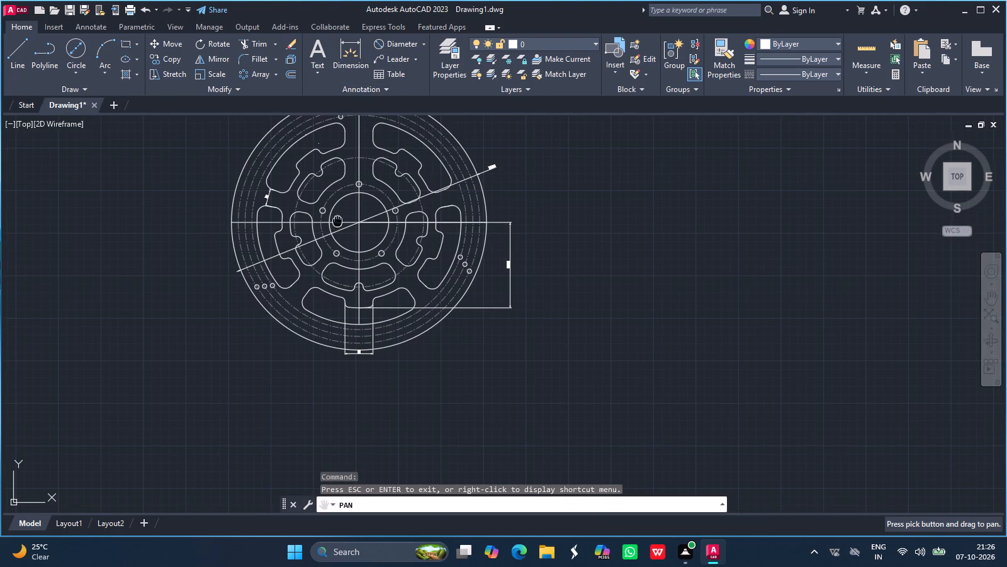
pyautogui.moveTo(342, 224); pyautogui.dragTo(482, 370)
pyautogui.moveTo(476, 338); pyautogui.dragTo(475, 299)
pyautogui.press('Escape')
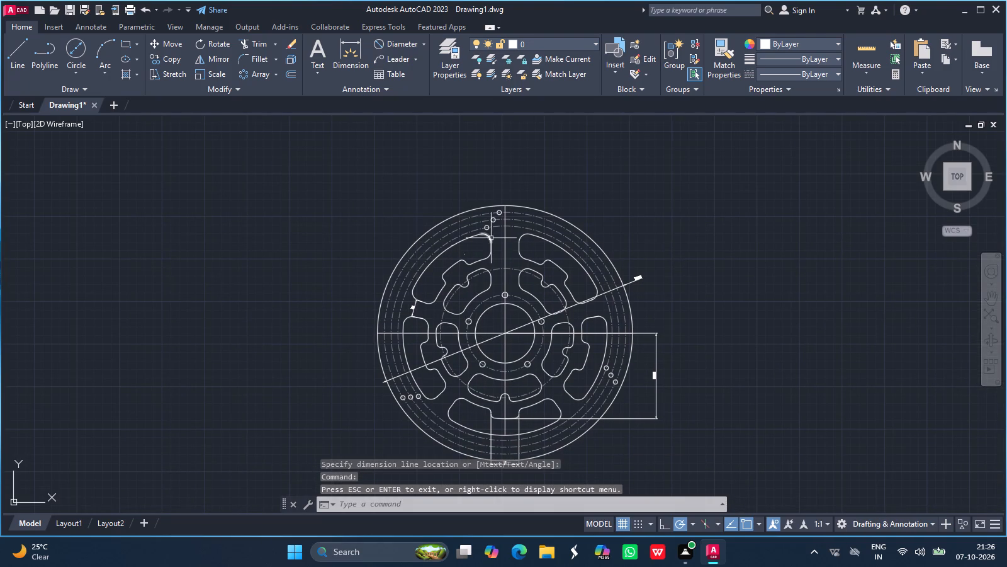
pyautogui.click(386, 41)
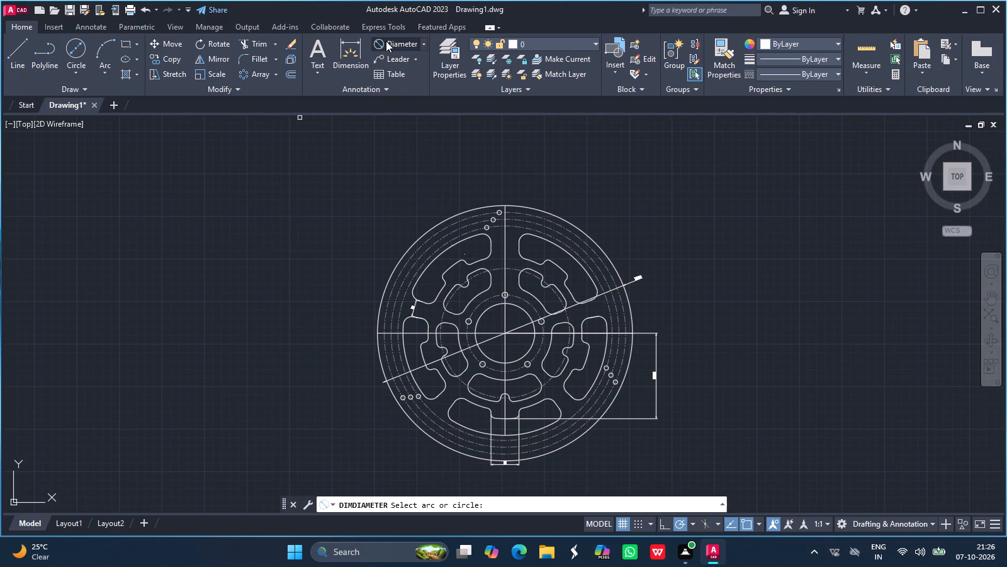
pyautogui.moveTo(498, 211); pyautogui.dragTo(458, 184)
pyautogui.click(469, 192)
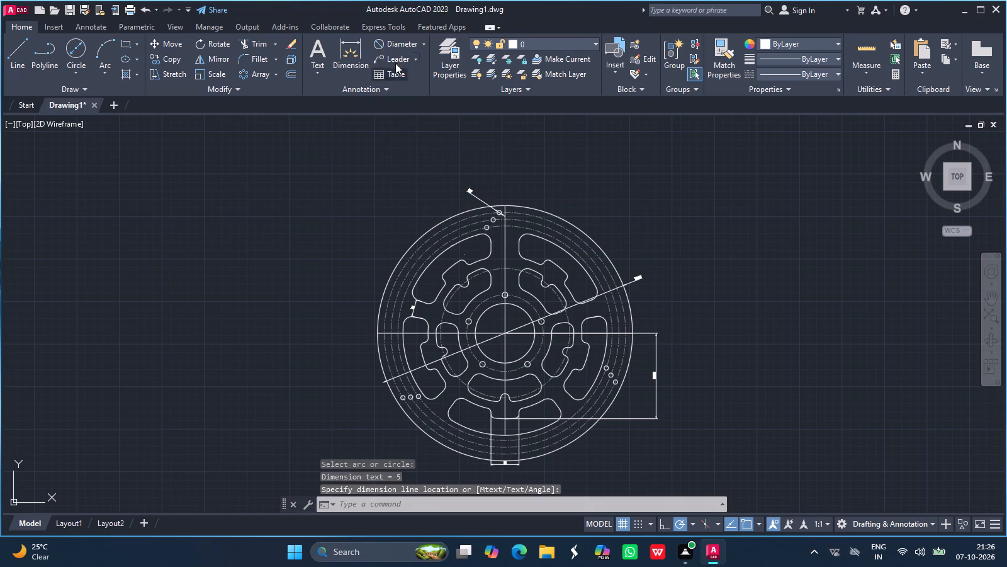
# Add diameter dimensions to the three outer dash-dot circles, from largest to smallest, placing their text outside the disc's upper-left edge.
pyautogui.click(398, 38)
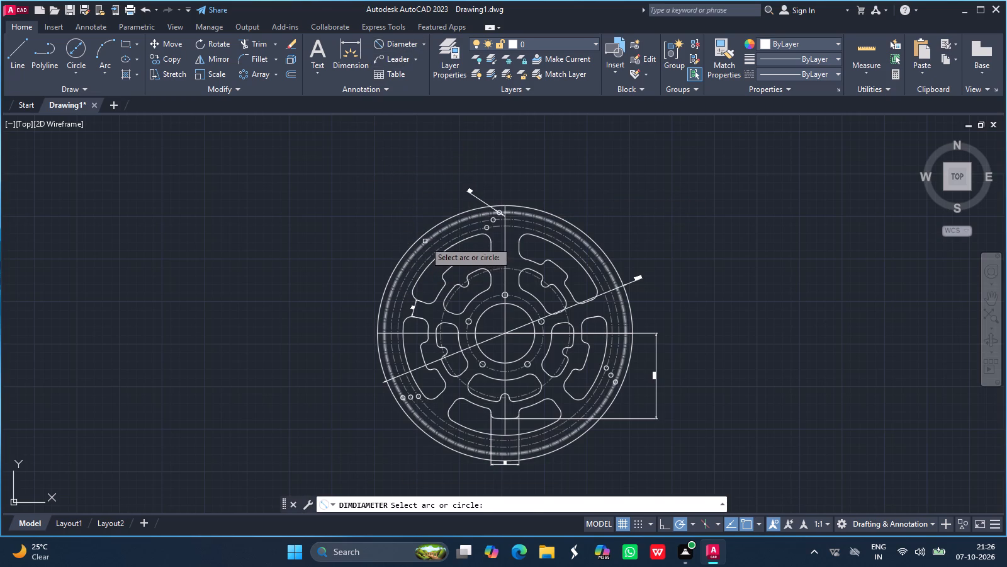
pyautogui.moveTo(425, 241); pyautogui.dragTo(398, 228)
pyautogui.click(398, 228)
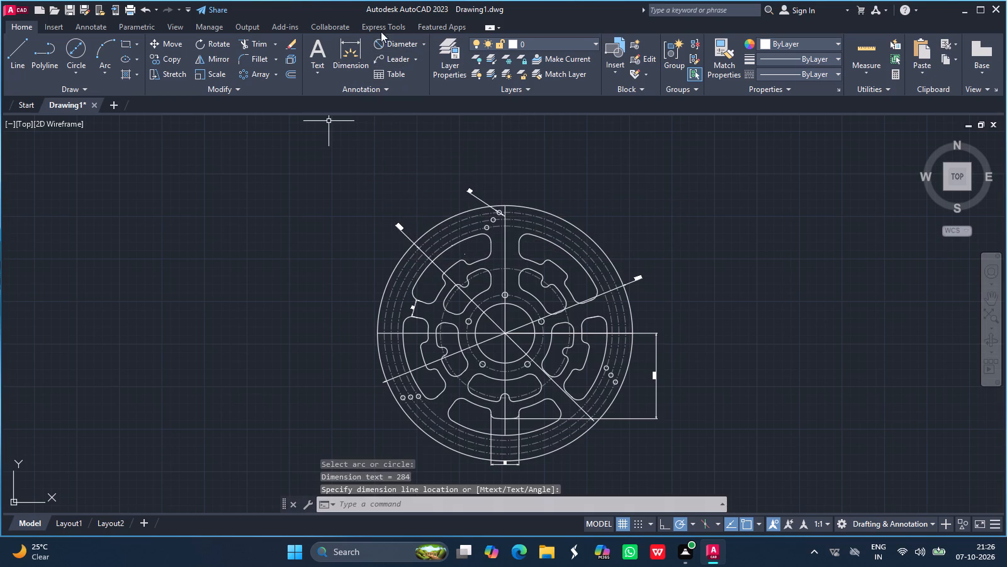
pyautogui.click(390, 43)
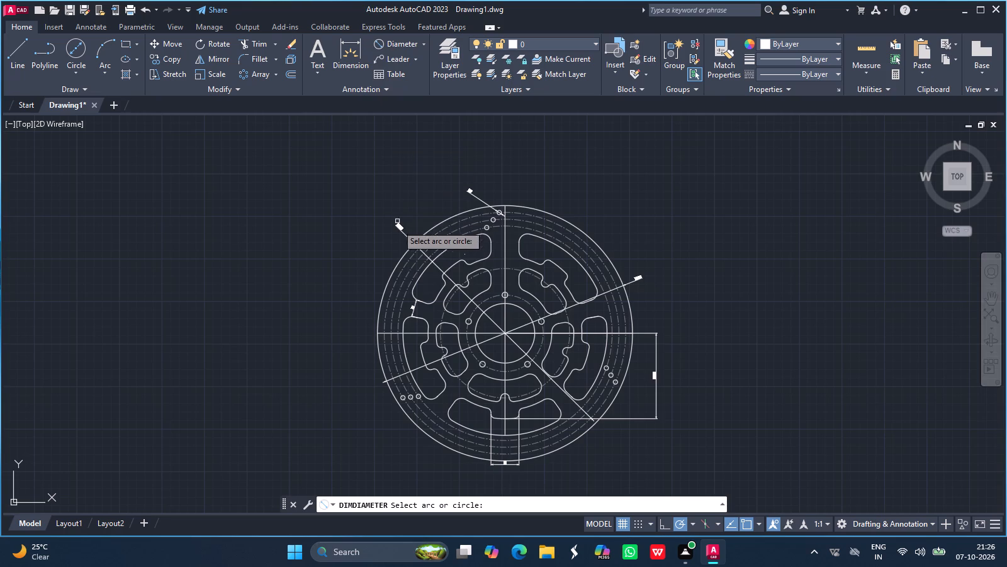
pyautogui.moveTo(418, 258); pyautogui.dragTo(381, 247)
pyautogui.click(381, 247)
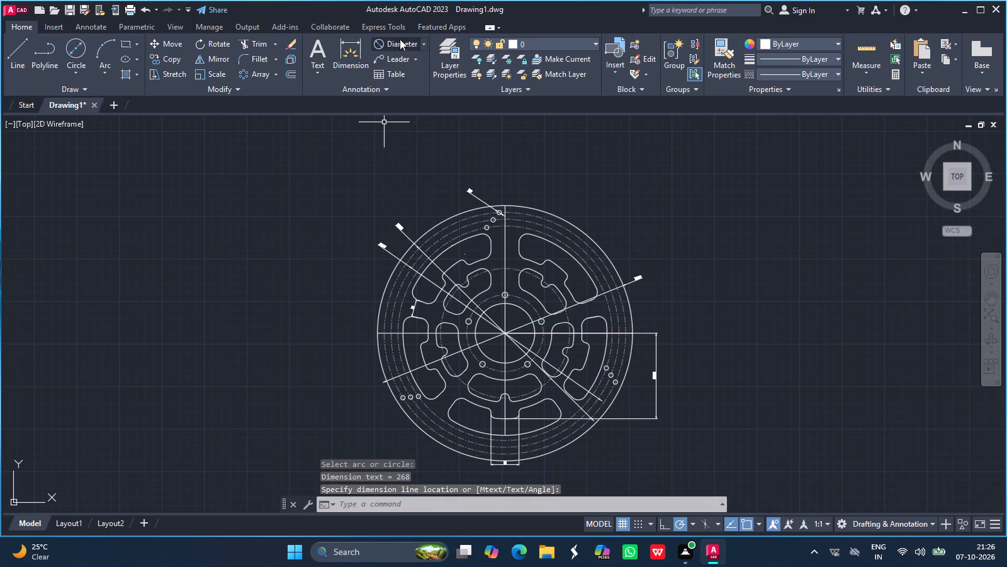
pyautogui.click(399, 40)
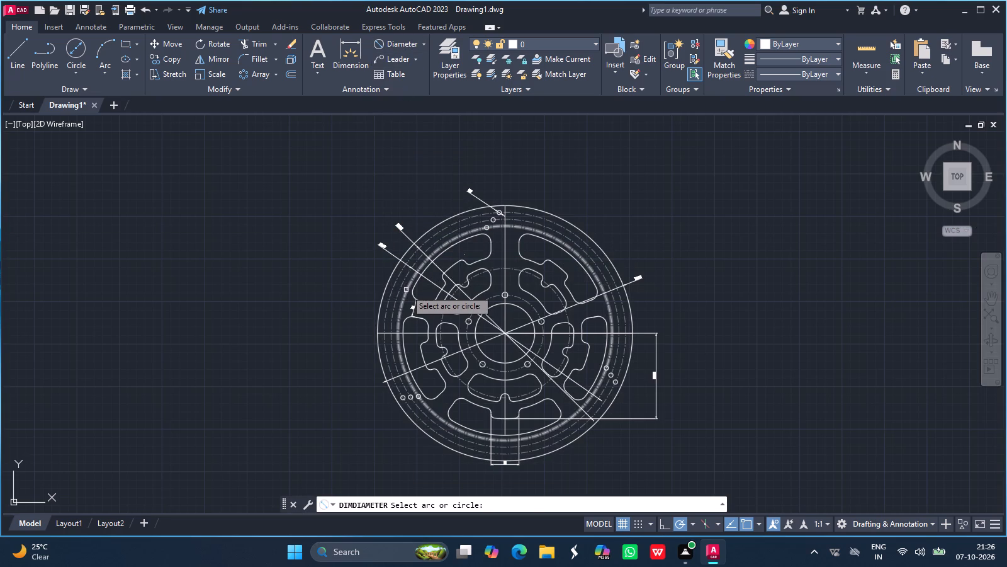
pyautogui.moveTo(406, 290); pyautogui.dragTo(371, 270)
pyautogui.click(371, 270)
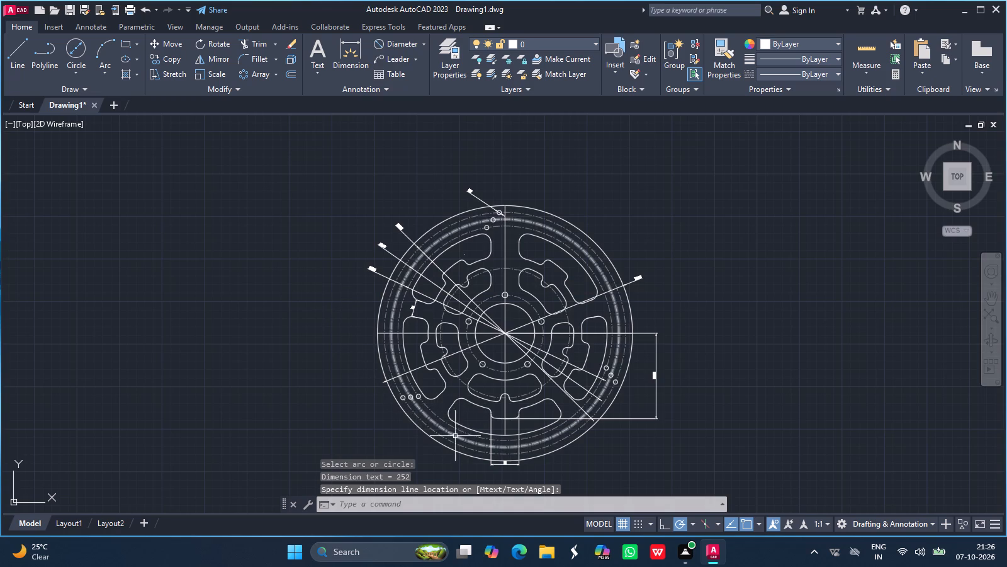
# Add diameter dimensions to the outer and inner arcs of the bottom outer slot, placing their text outside the disc's lower-left edge.
pyautogui.click(400, 40)
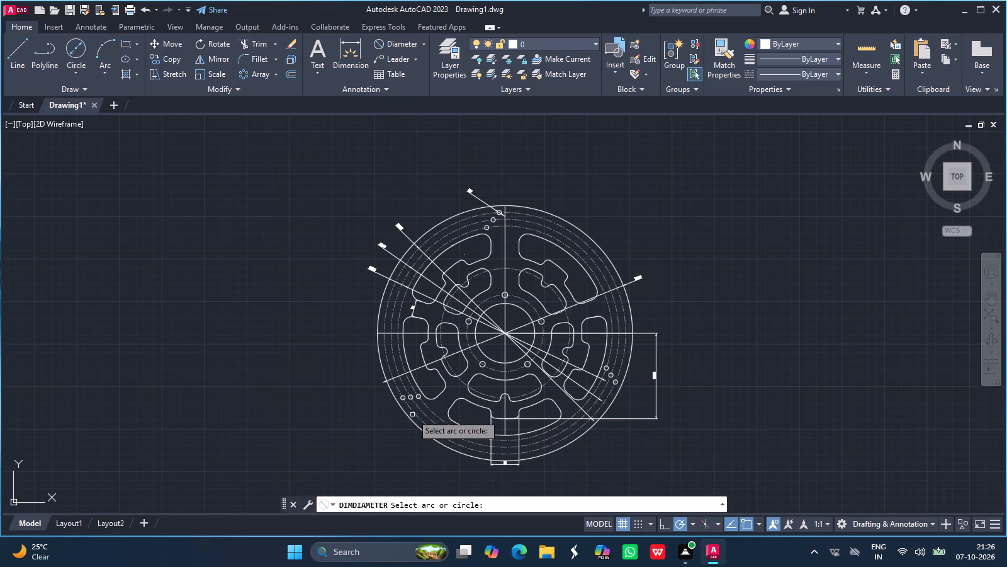
pyautogui.moveTo(462, 426); pyautogui.dragTo(417, 454)
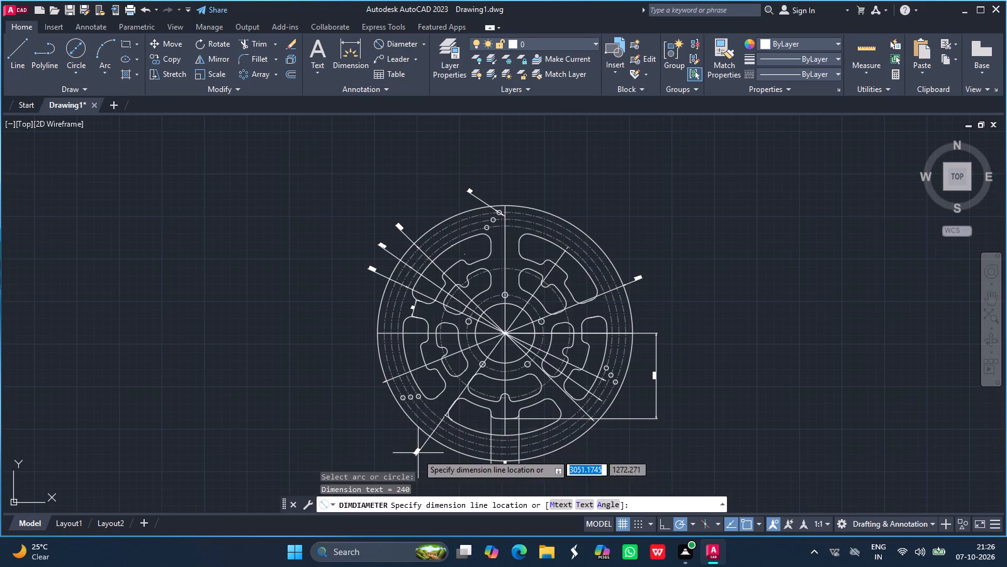
pyautogui.moveTo(417, 454); pyautogui.dragTo(425, 450)
pyautogui.click(425, 450)
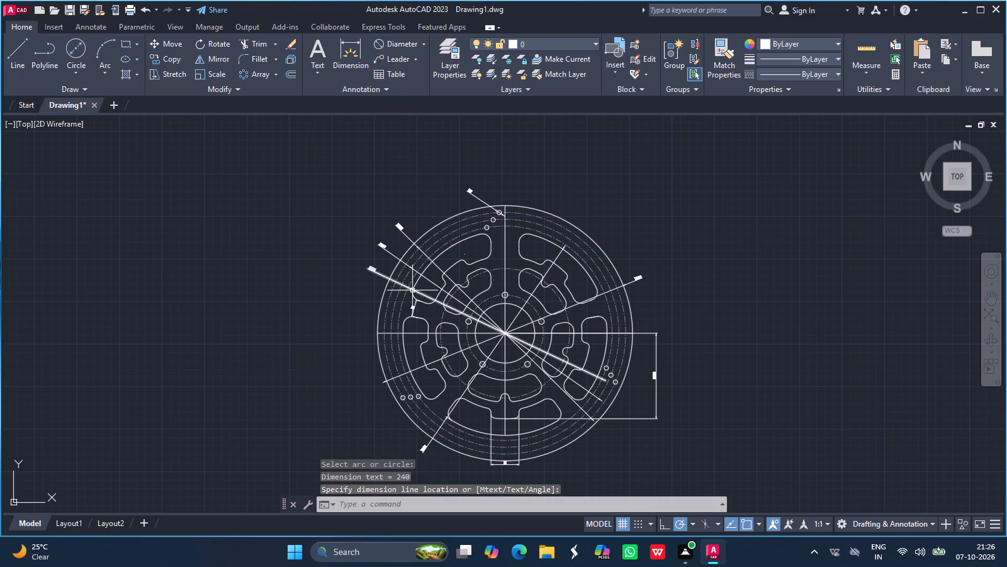
pyautogui.click(398, 48)
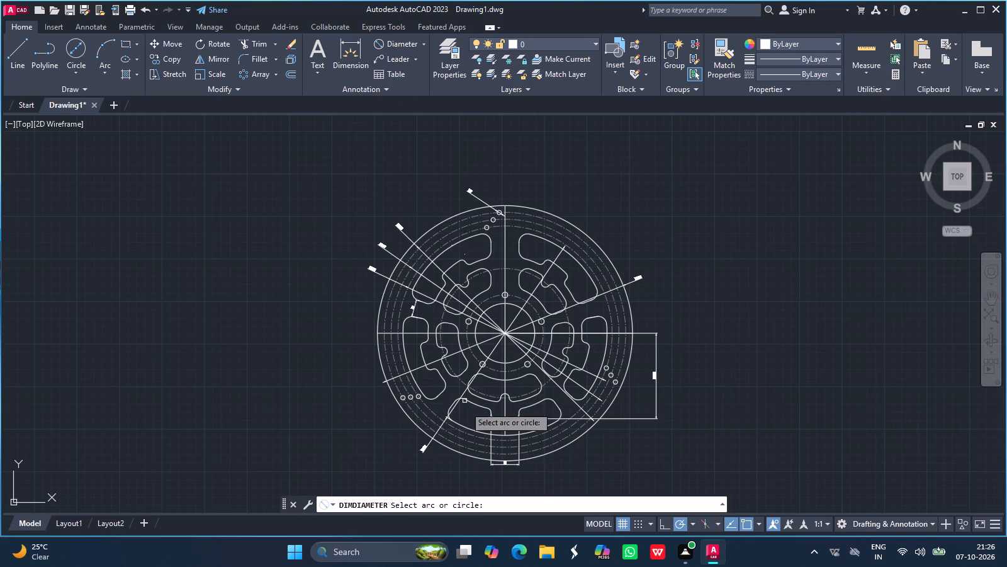
pyautogui.moveTo(480, 406); pyautogui.dragTo(450, 451)
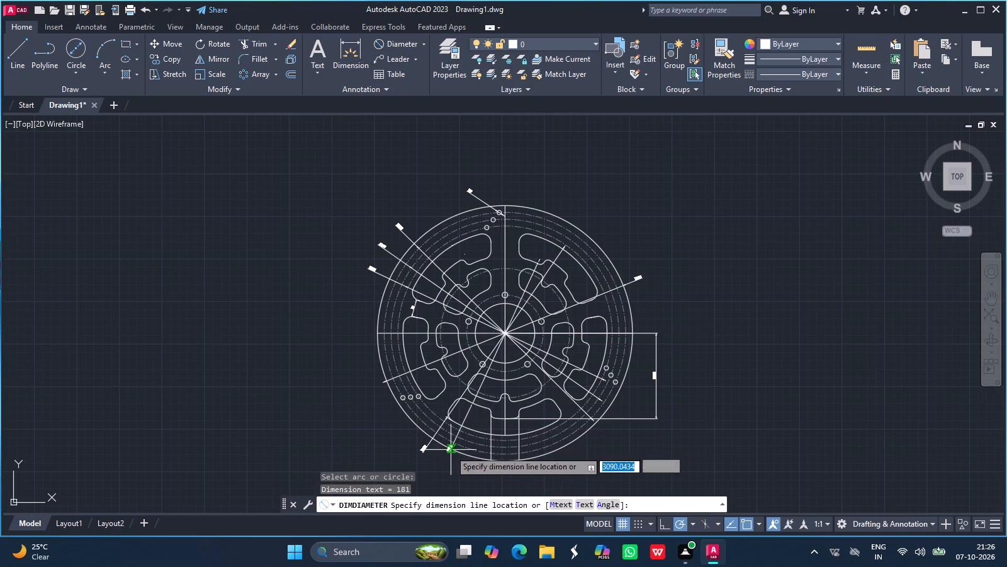
pyautogui.moveTo(450, 451); pyautogui.dragTo(454, 466)
pyautogui.click(454, 466)
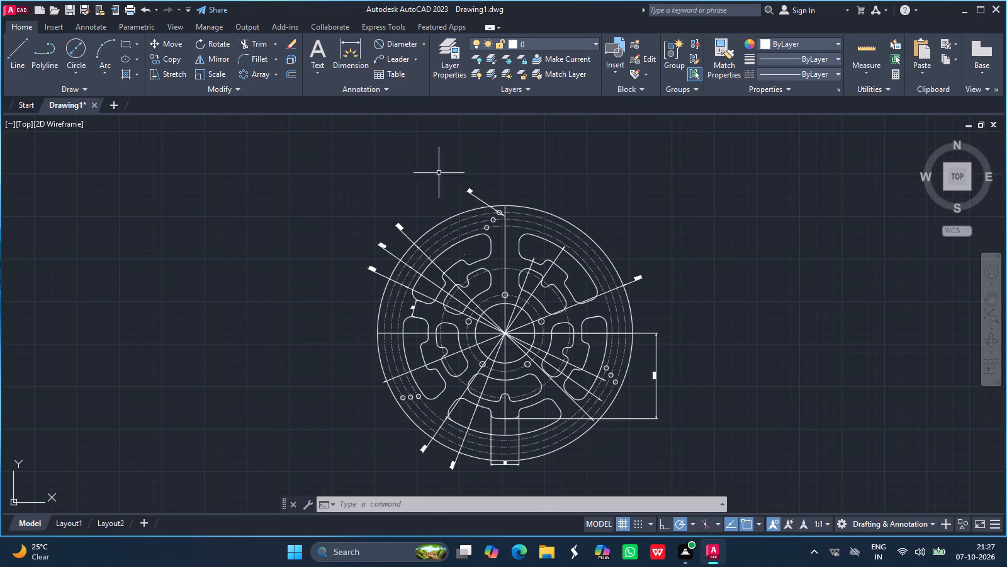
# Add a radius dimension to the notch arc of the upper-left inner slot, placing its text inside the slot.
pyautogui.click(424, 45)
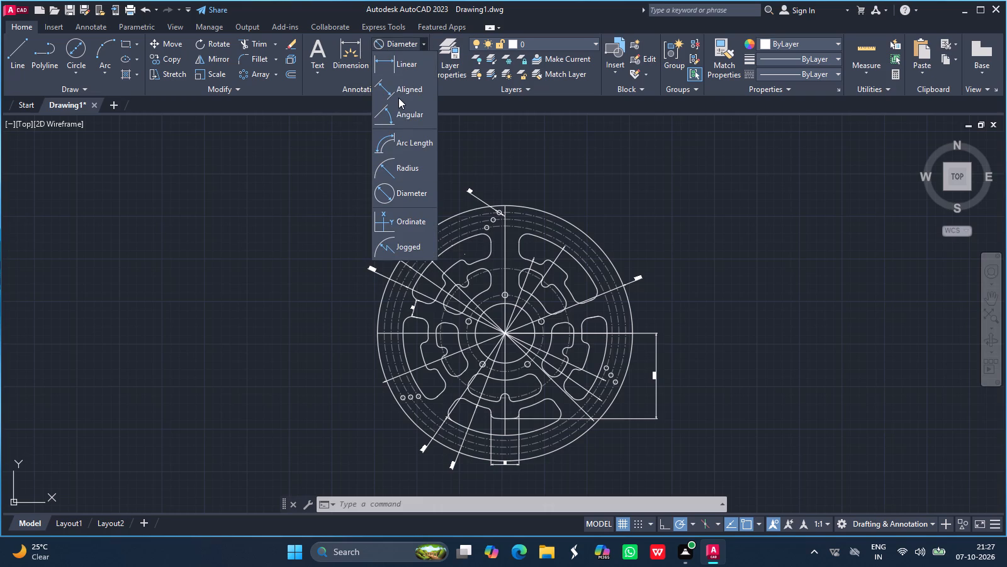
pyautogui.click(402, 164)
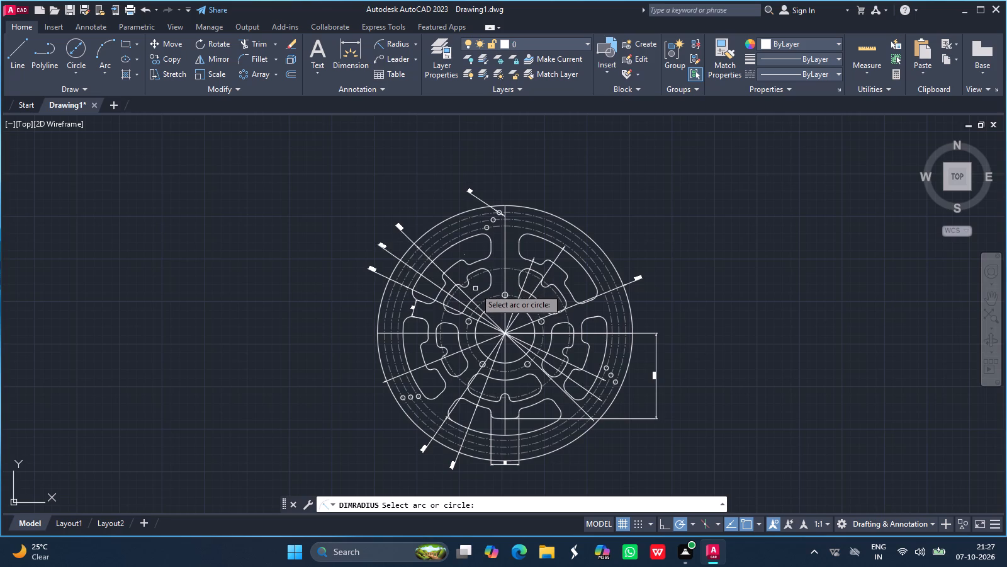
pyautogui.moveTo(469, 285); pyautogui.dragTo(474, 287)
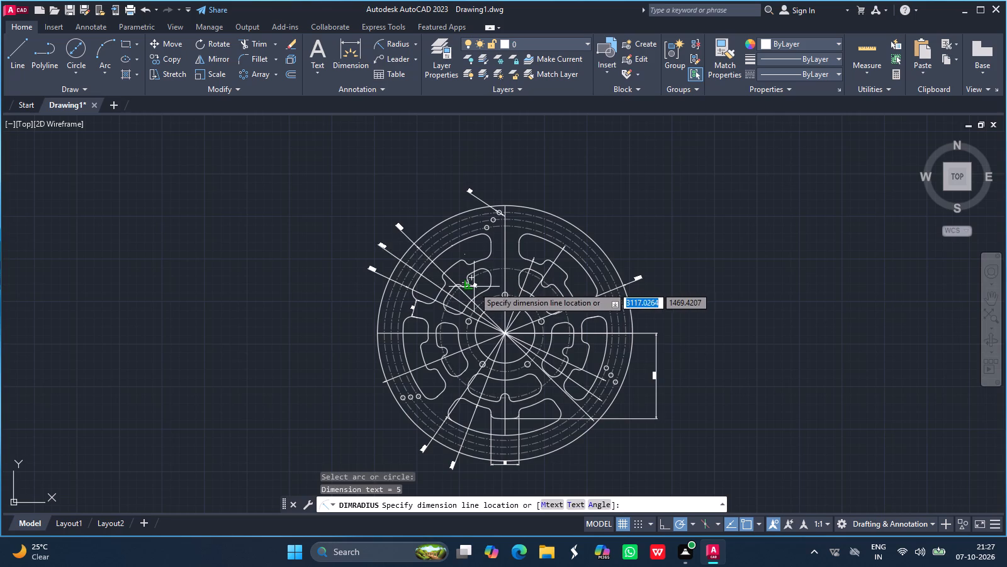
pyautogui.moveTo(474, 287); pyautogui.dragTo(475, 287)
pyautogui.click(475, 287)
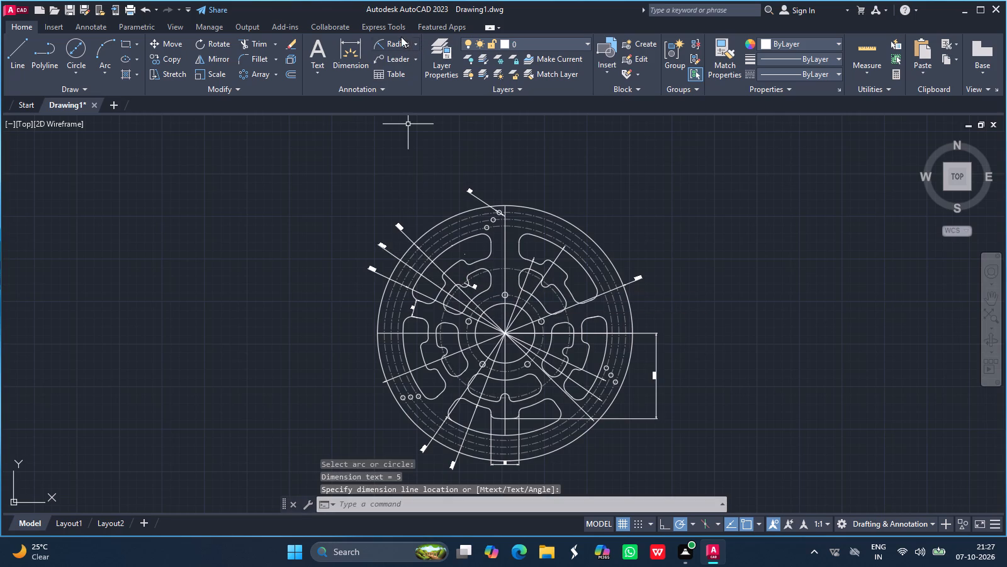
# Add radius dimensions to the two rounded corners on either side of the upper-right inner slot's notch, placing their text inside the slot.
pyautogui.click(398, 40)
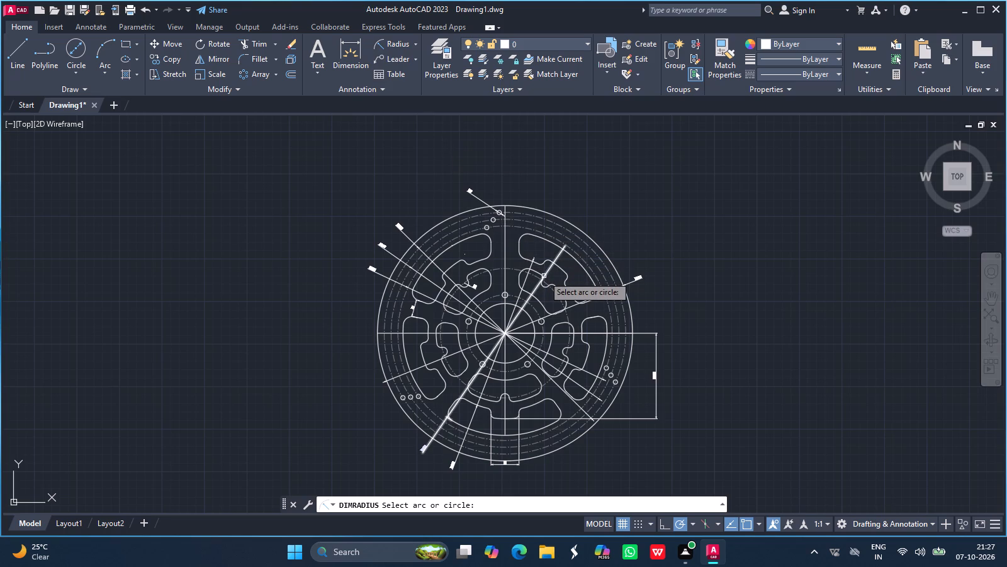
pyautogui.keyDown('ctrl'); pyautogui.scroll(2, 544, 276); pyautogui.keyUp('ctrl')
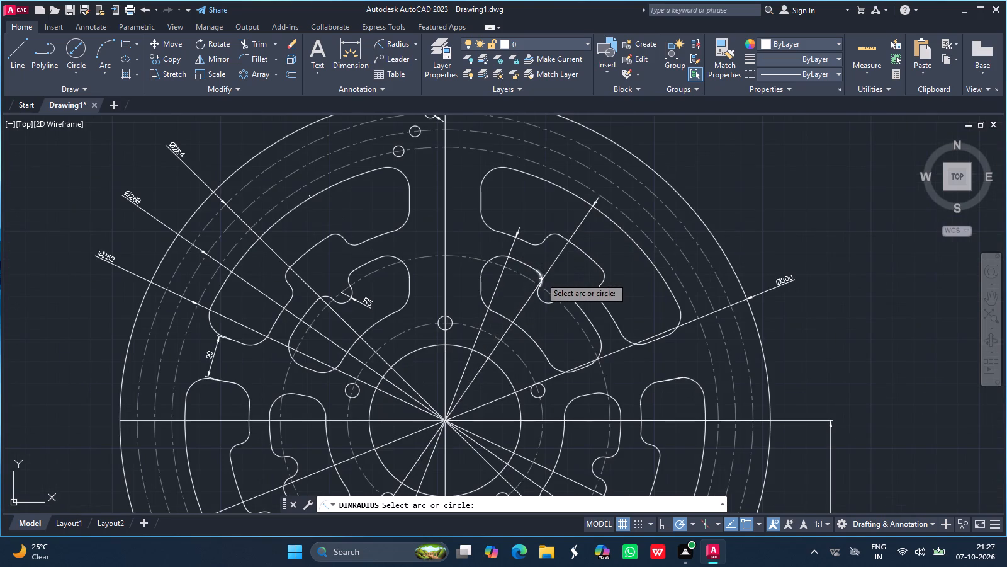
pyautogui.moveTo(539, 277); pyautogui.dragTo(529, 282)
pyautogui.click(529, 282)
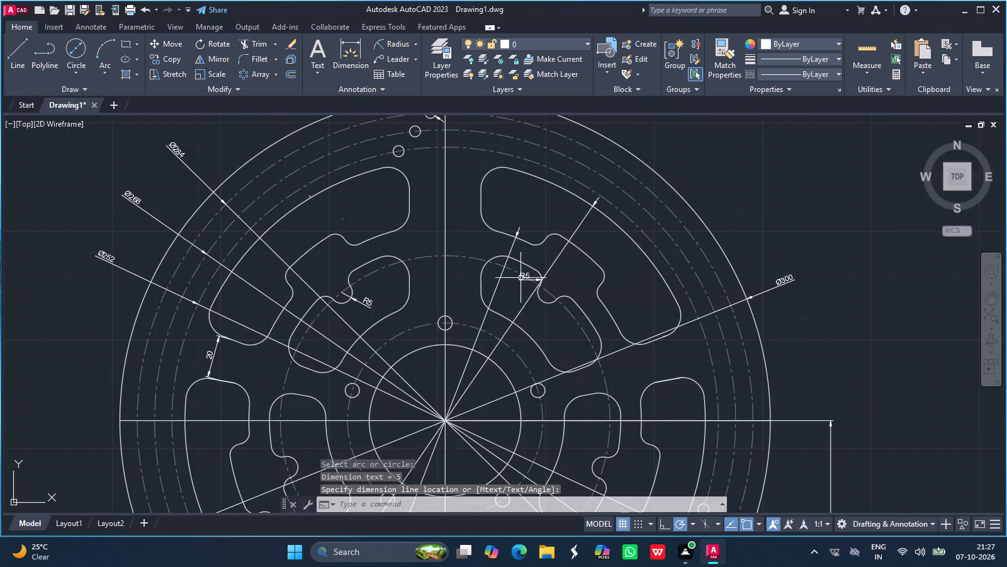
pyautogui.click(391, 38)
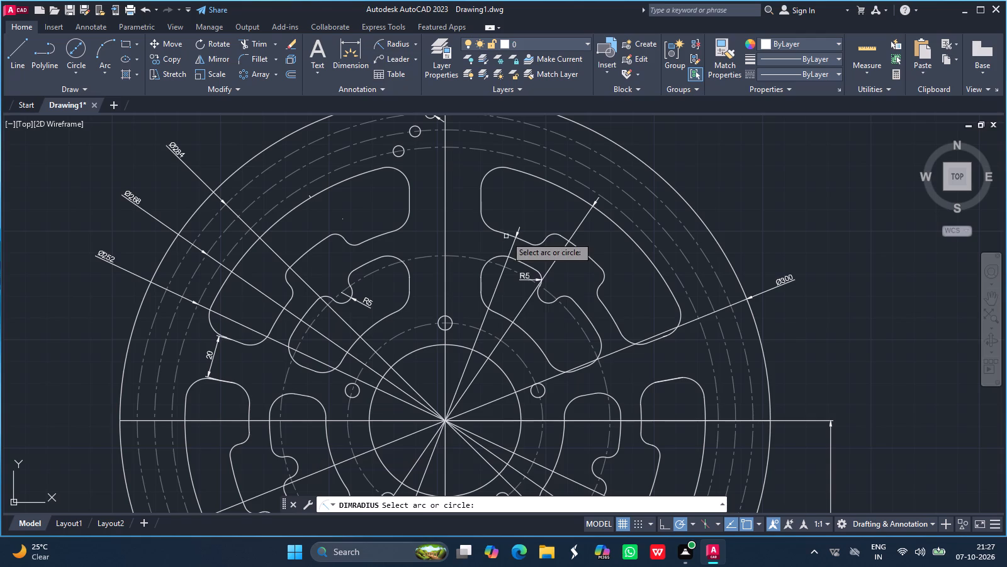
pyautogui.moveTo(564, 297); pyautogui.dragTo(564, 315)
pyautogui.click(564, 315)
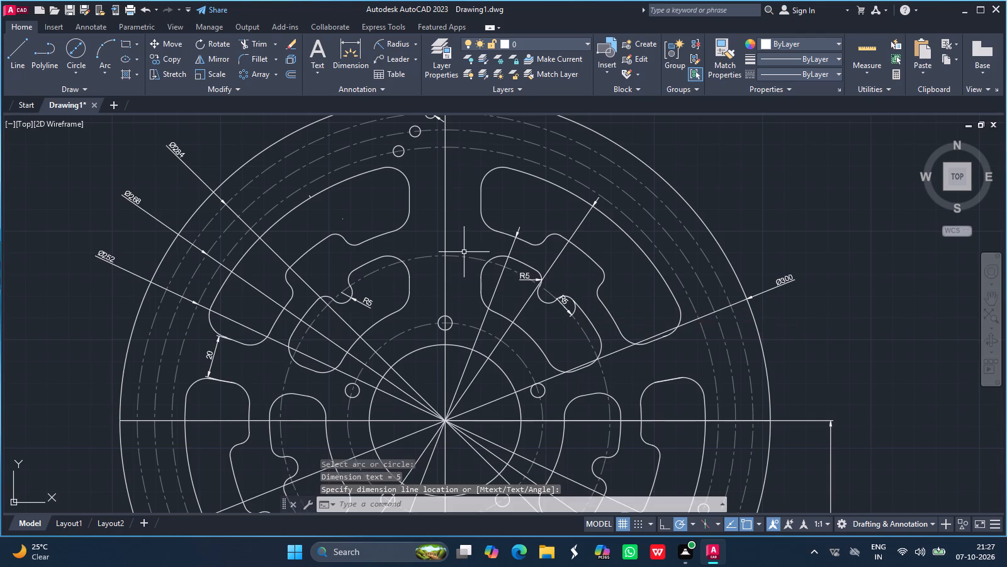
# Add radius dimensions to the upper-left and lower-left rounded corners of the right inner slot, placing their text inside the slot.
pyautogui.keyDown('ctrl'); pyautogui.scroll(-1, 466, 252); pyautogui.keyUp('ctrl')
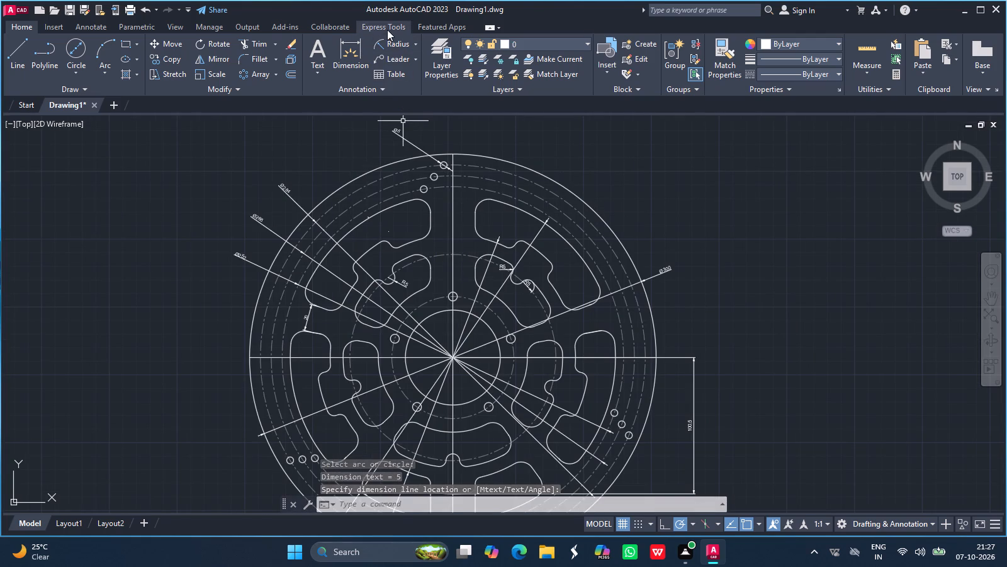
pyautogui.click(388, 38)
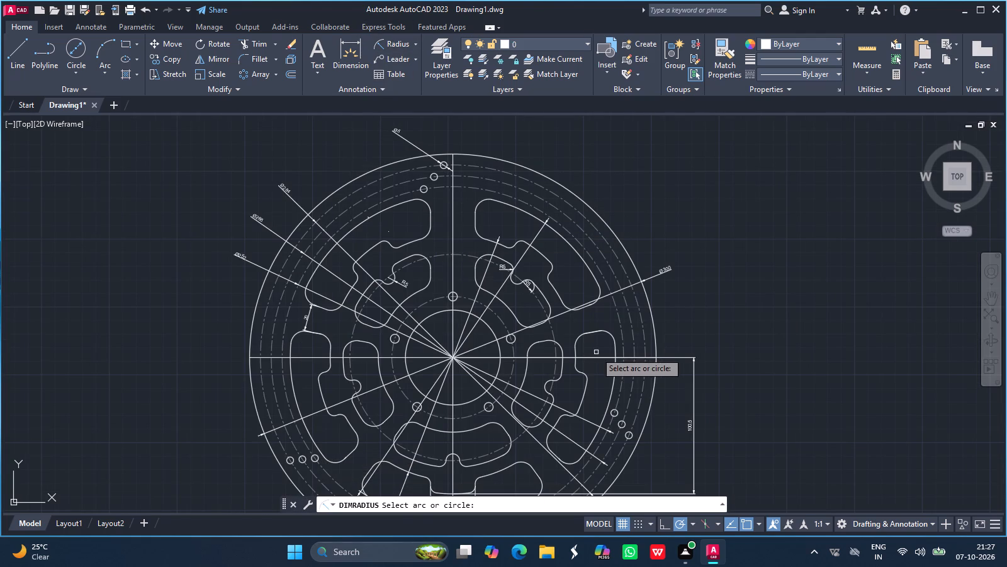
pyautogui.click(533, 346)
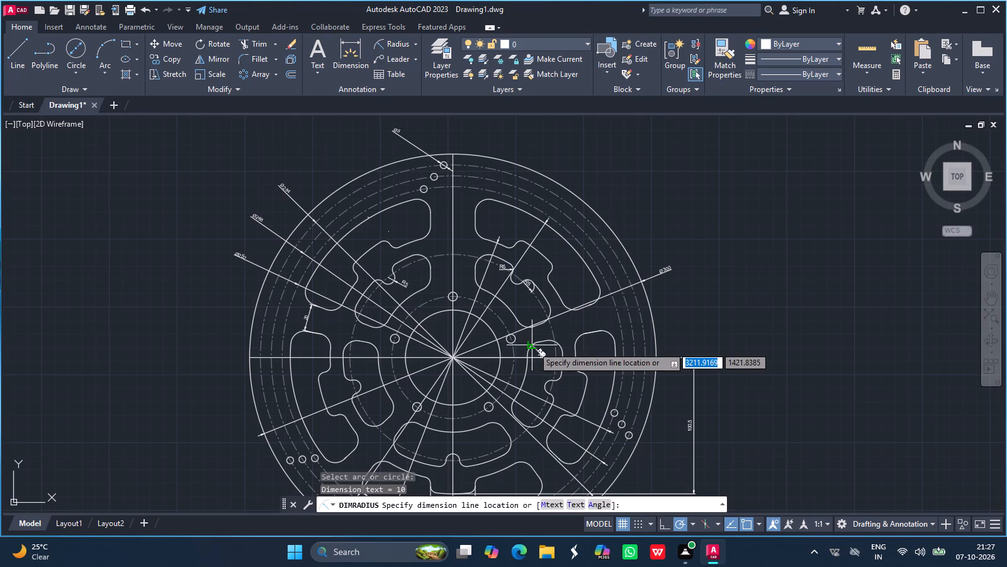
pyautogui.click(537, 352)
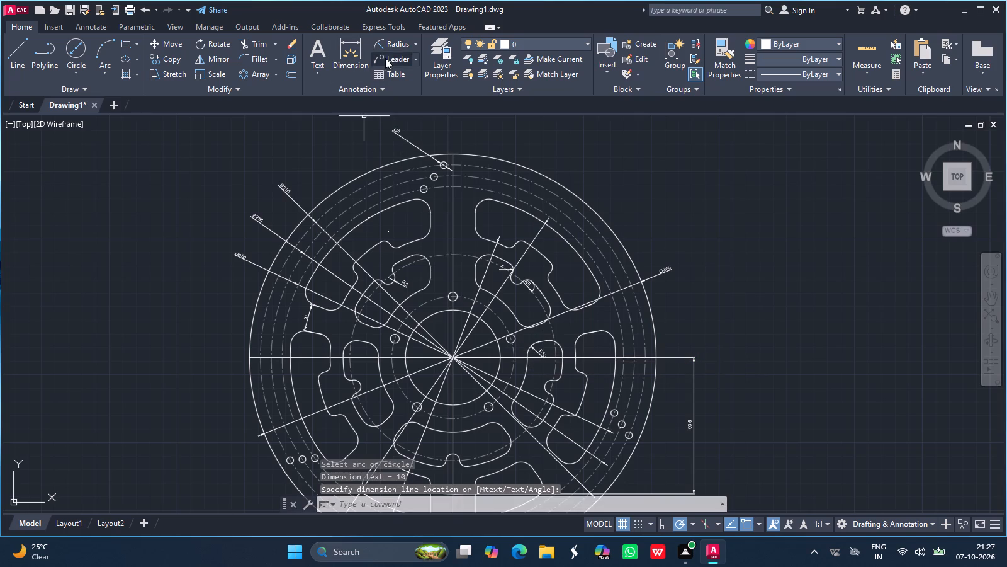
pyautogui.click(391, 47)
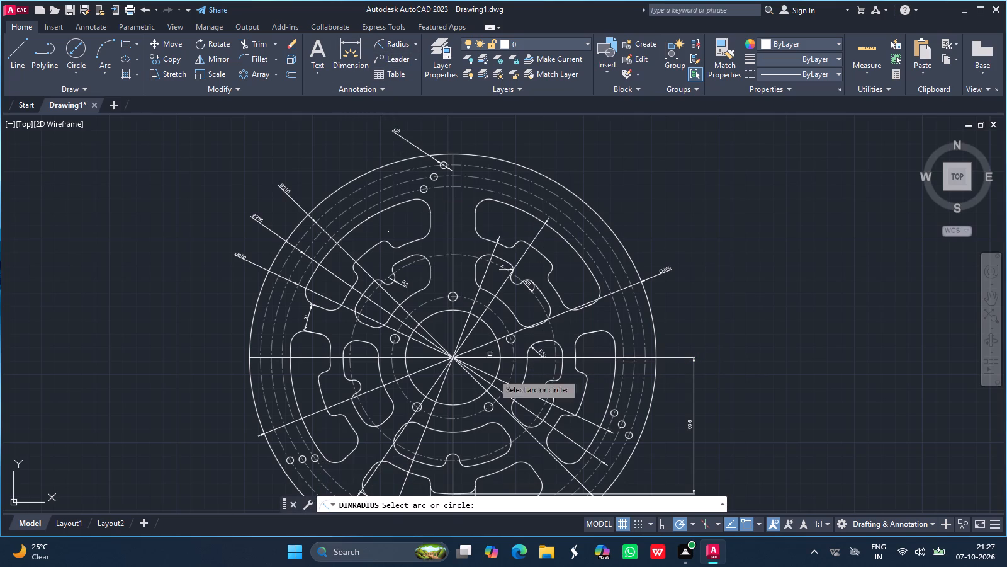
pyautogui.click(512, 408)
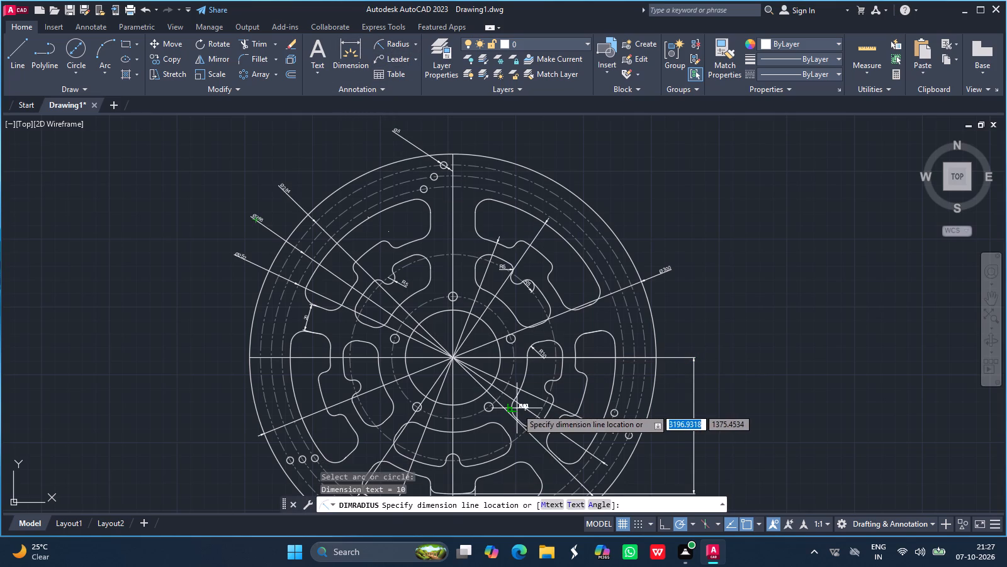
pyautogui.click(517, 408)
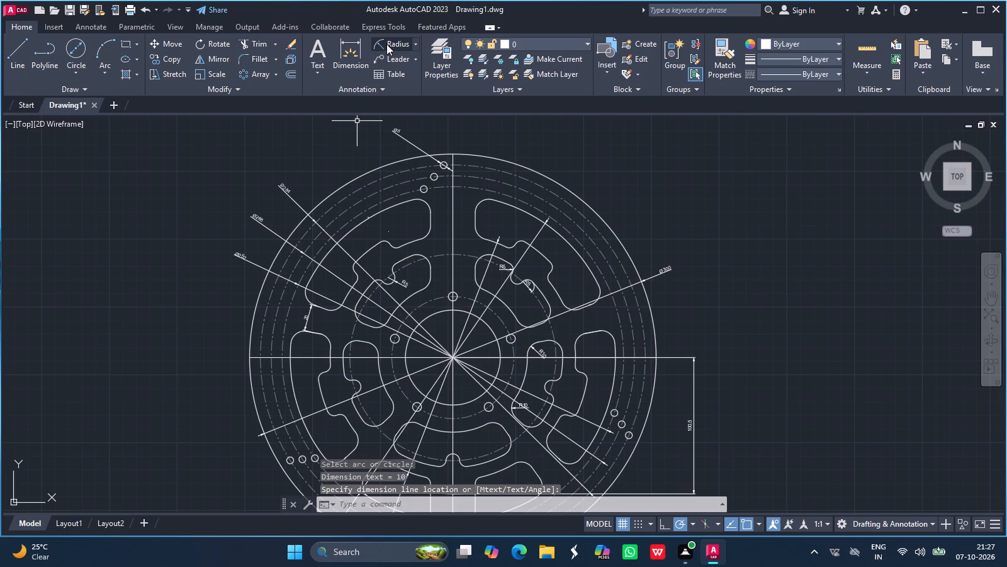
# Add radius dimensions to the dashed circle crossing the left inner slot's lower end and to that slot's upper-left corner, placing both texts inside the slot.
pyautogui.click(386, 44)
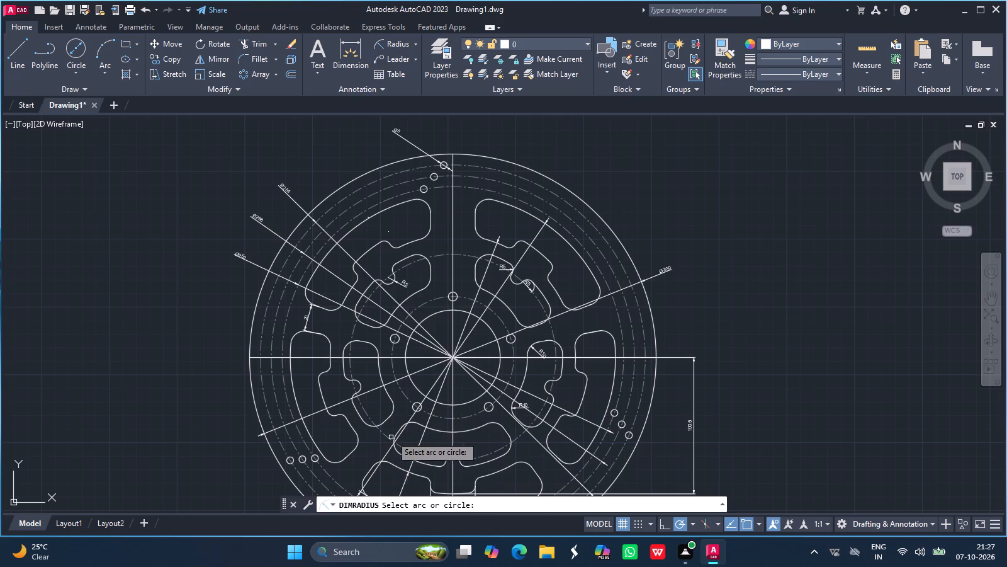
pyautogui.moveTo(373, 424); pyautogui.dragTo(374, 413)
pyautogui.click(374, 413)
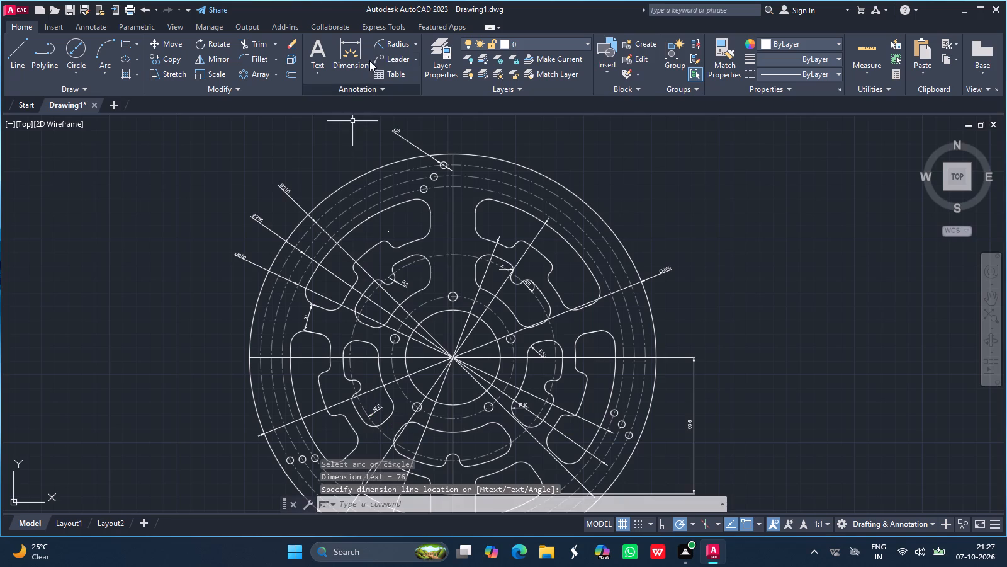
pyautogui.click(394, 48)
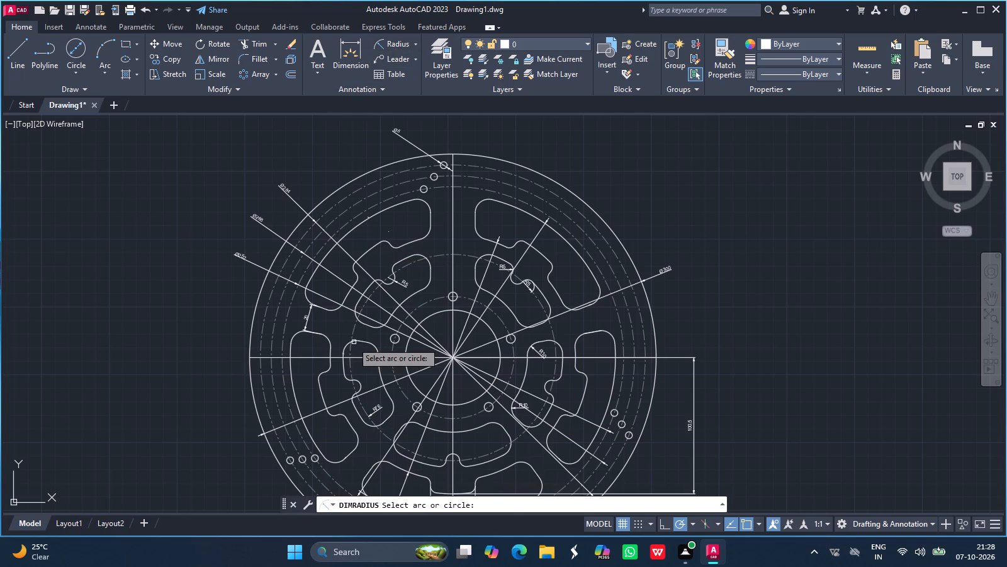
pyautogui.moveTo(349, 341); pyautogui.dragTo(354, 350)
pyautogui.click(354, 350)
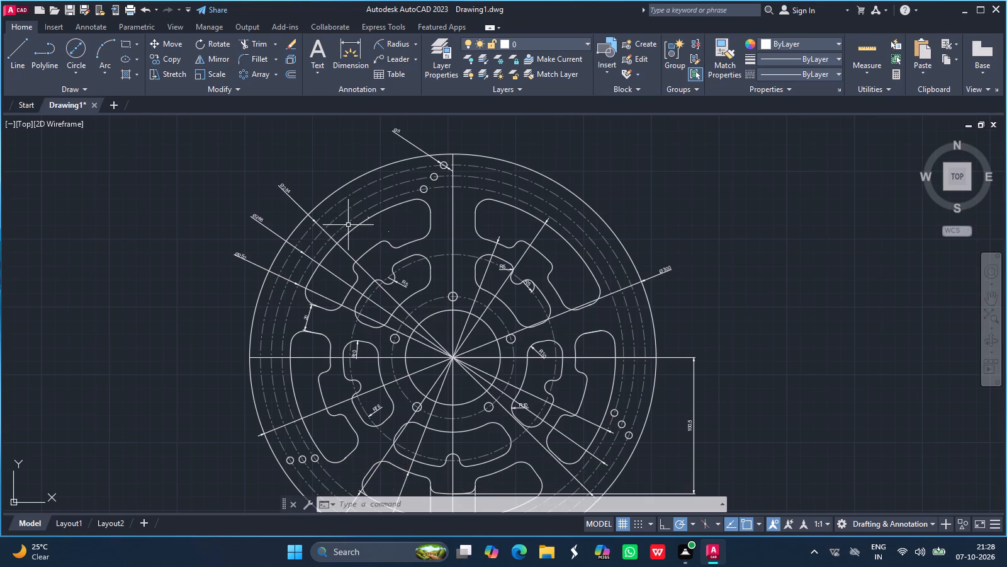
# Add radius dimensions to the upper-left and bottom rounded corners of the left outer slot, placing their text inside the slot.
pyautogui.click(393, 42)
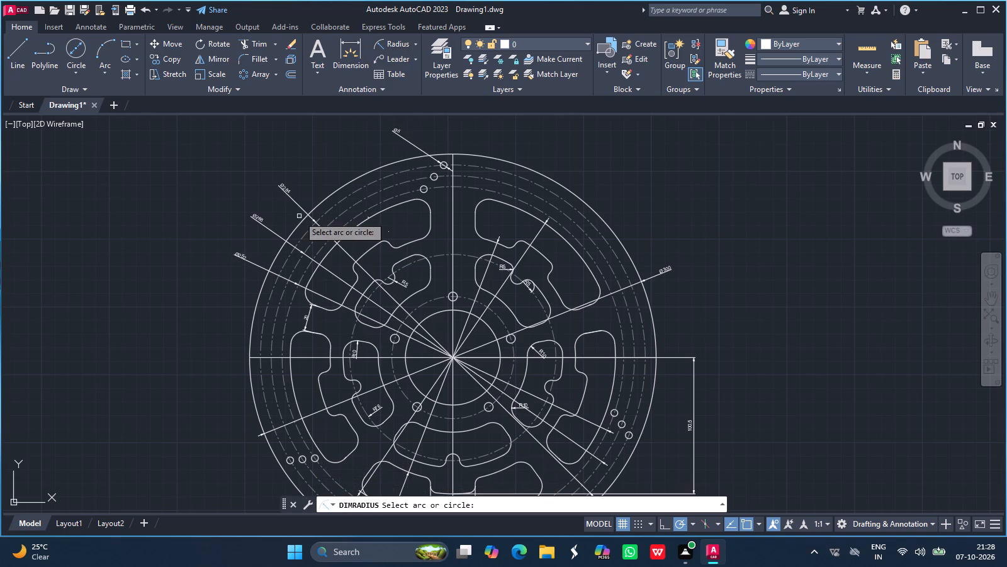
pyautogui.moveTo(292, 335); pyautogui.dragTo(300, 343)
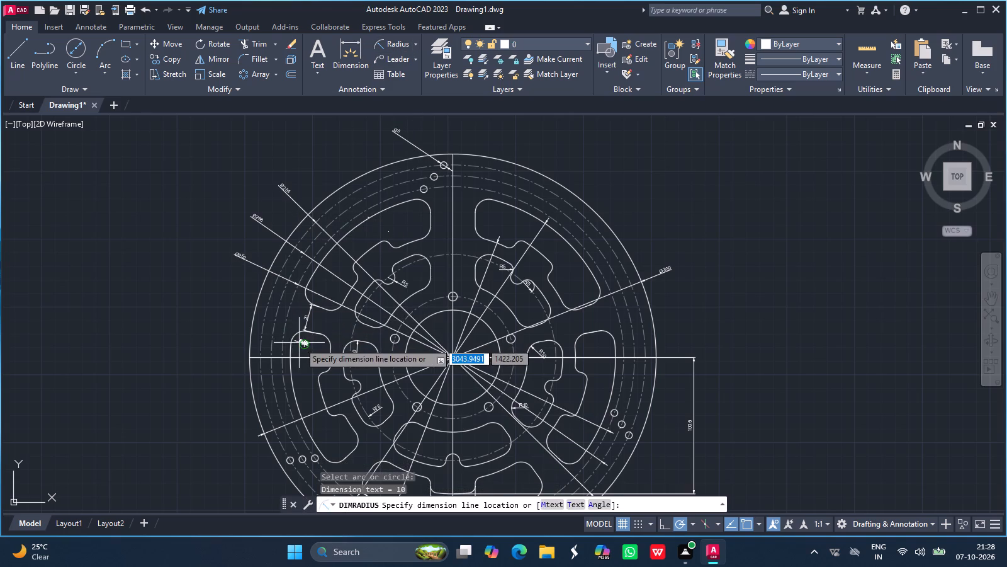
pyautogui.moveTo(300, 343); pyautogui.dragTo(300, 343)
pyautogui.click(300, 343)
pyautogui.click(397, 48)
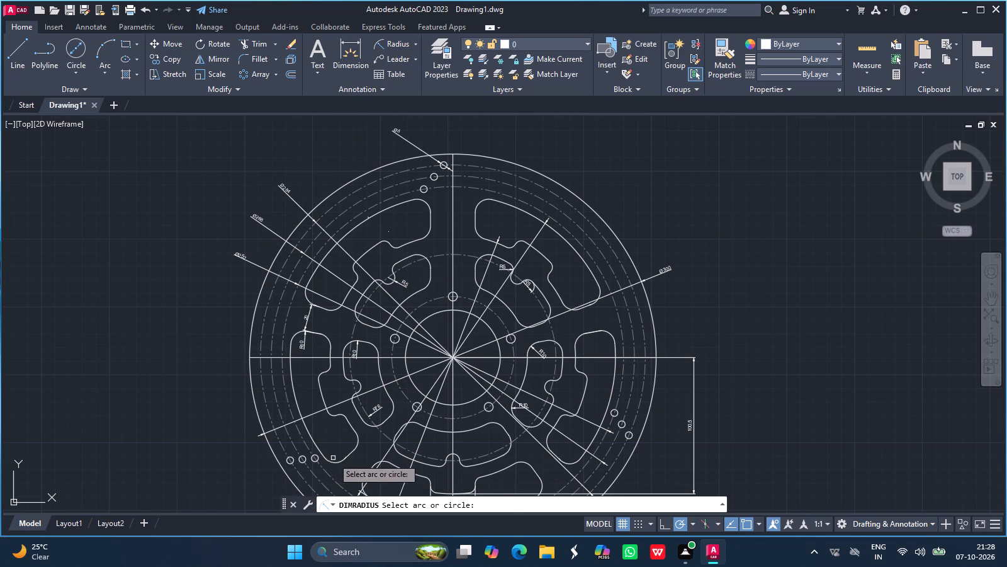
pyautogui.click(336, 461)
pyautogui.click(336, 446)
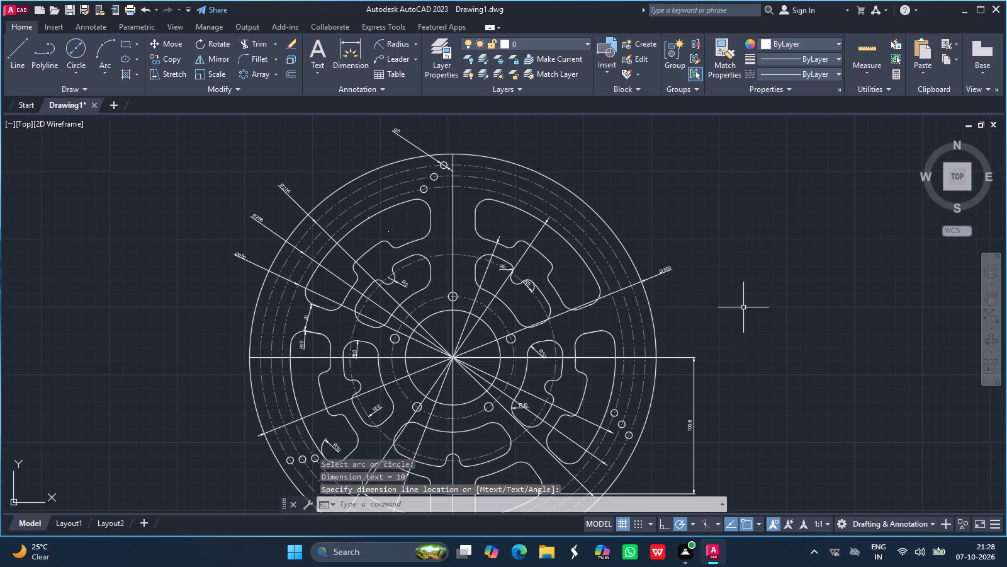
# Add radius dimensions to the upper-left and upper-right rounded corners of the bottom outer slot, placing their text inside the slot.
pyautogui.click(995, 302)
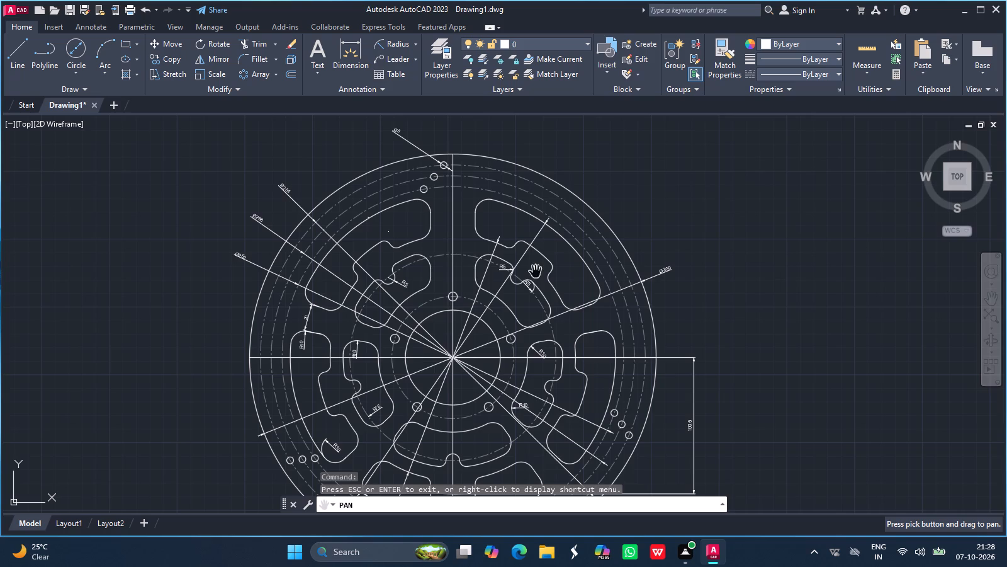
pyautogui.moveTo(480, 274); pyautogui.dragTo(465, 204)
pyautogui.press('Escape')
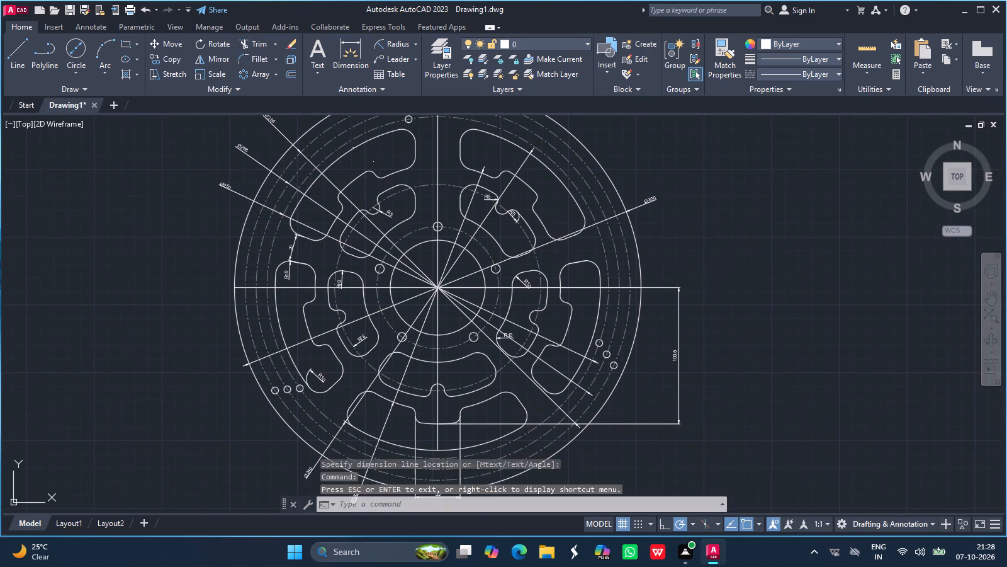
pyautogui.click(390, 43)
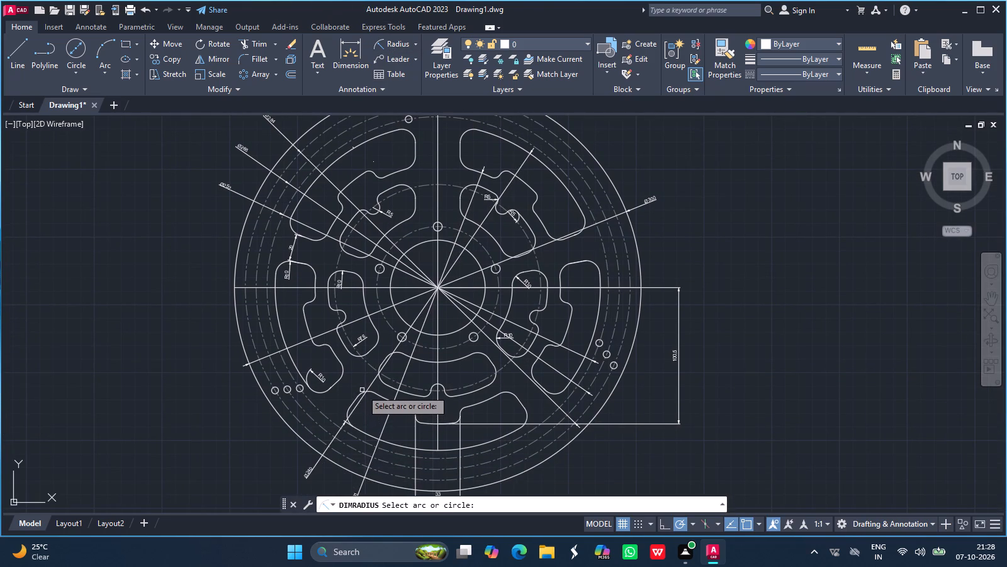
pyautogui.moveTo(361, 392); pyautogui.dragTo(364, 409)
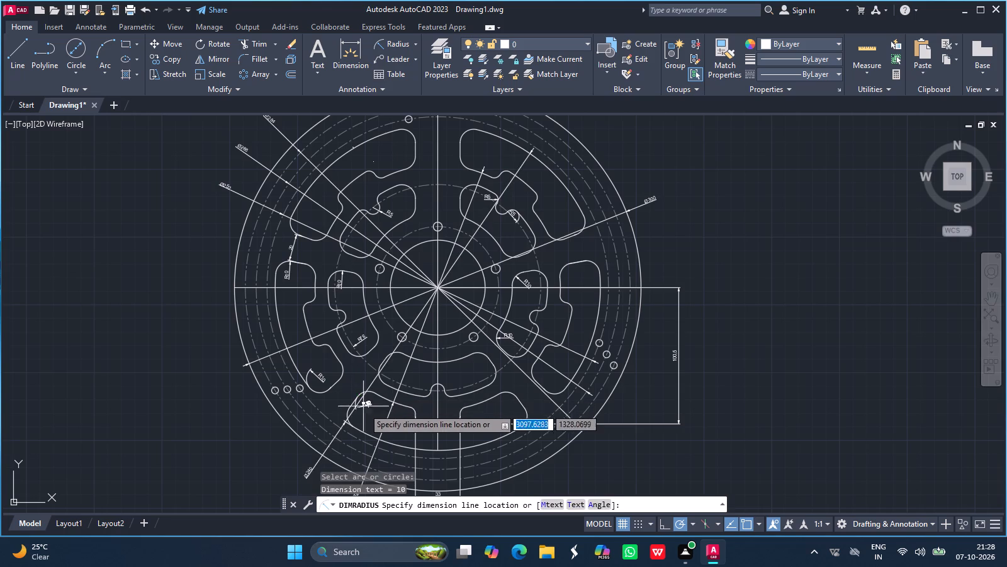
pyautogui.moveTo(364, 409); pyautogui.dragTo(365, 415)
pyautogui.click(365, 415)
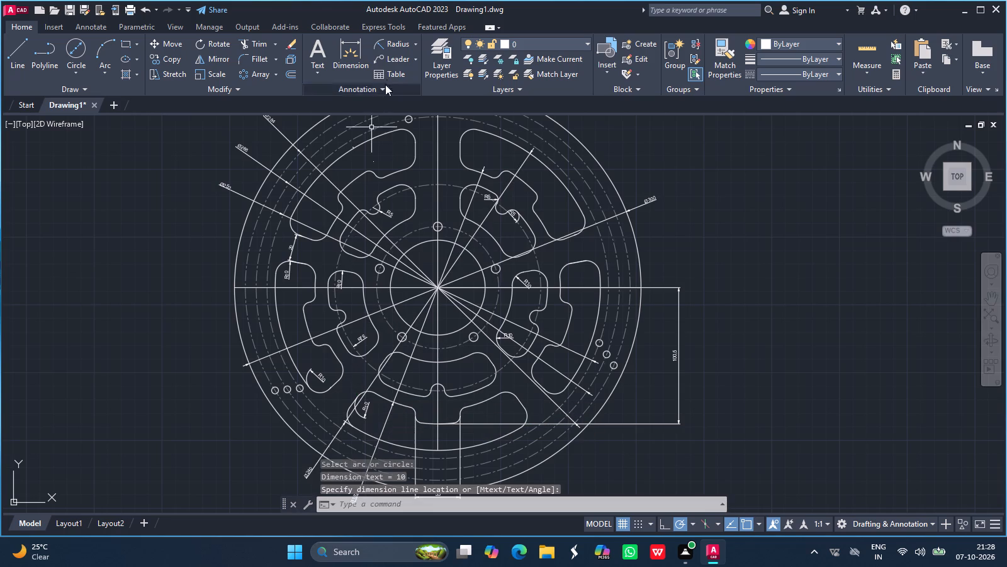
pyautogui.click(386, 46)
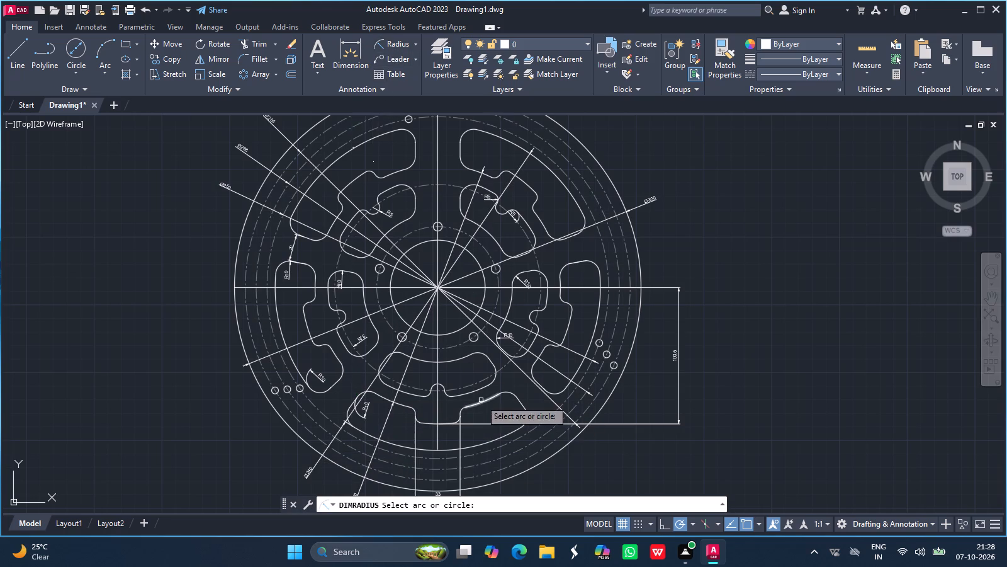
pyautogui.moveTo(509, 394); pyautogui.dragTo(500, 404)
pyautogui.click(500, 404)
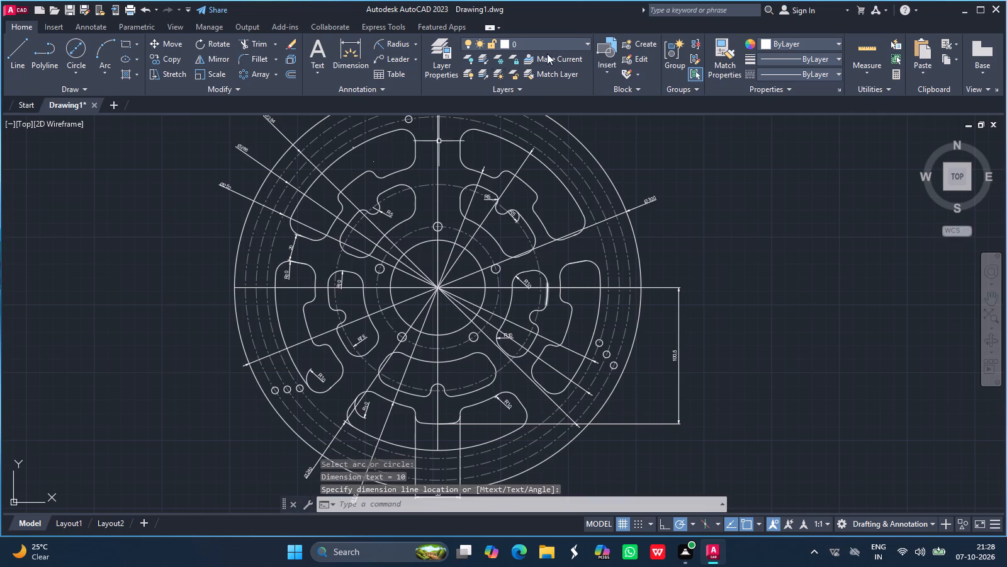
# Add radius dimensions to the two small rounded corners above and below the right outer slot's notch, placing their text inside the slot.
pyautogui.click(397, 39)
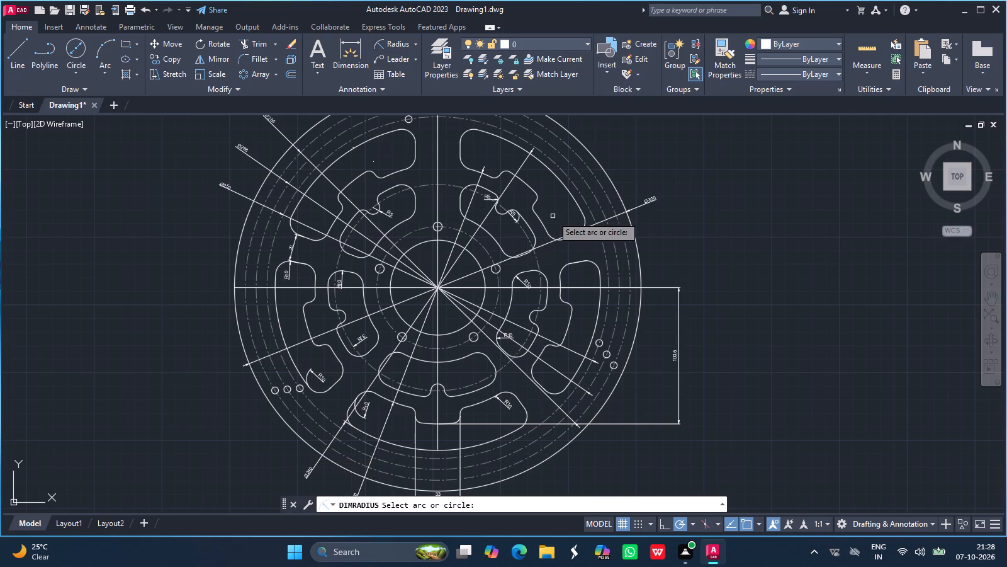
pyautogui.click(558, 298)
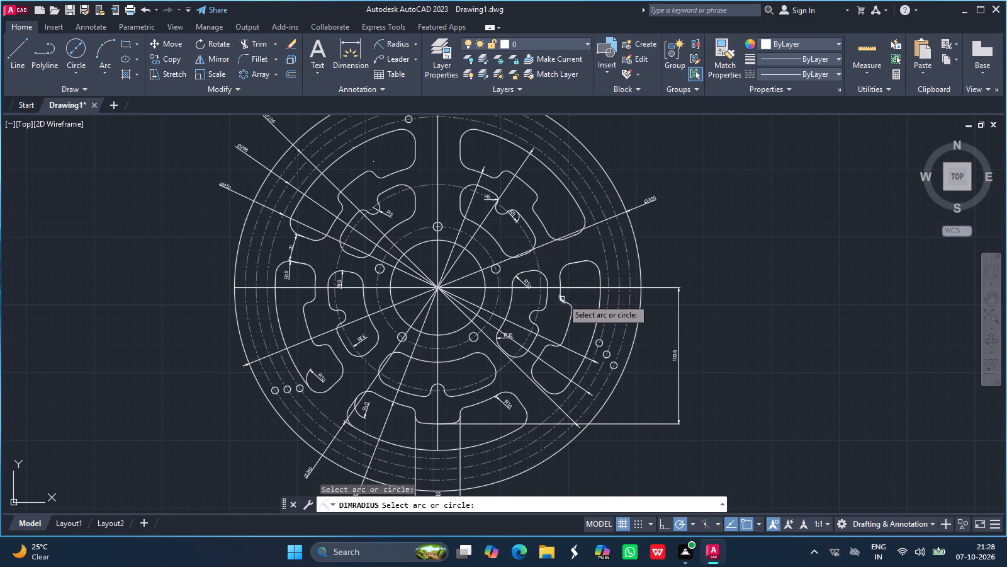
pyautogui.moveTo(563, 299); pyautogui.dragTo(571, 299)
pyautogui.click(571, 299)
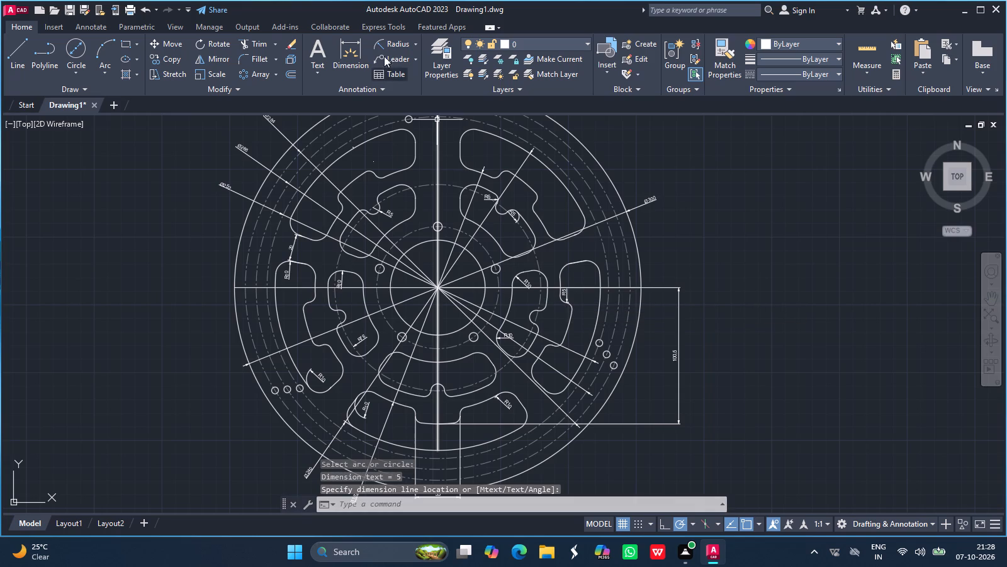
pyautogui.click(393, 43)
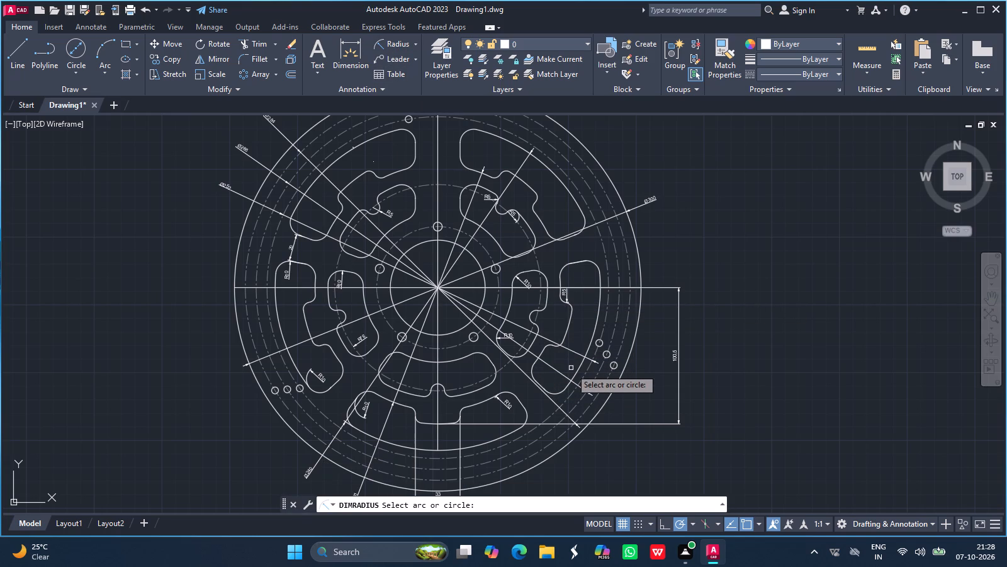
pyautogui.click(547, 344)
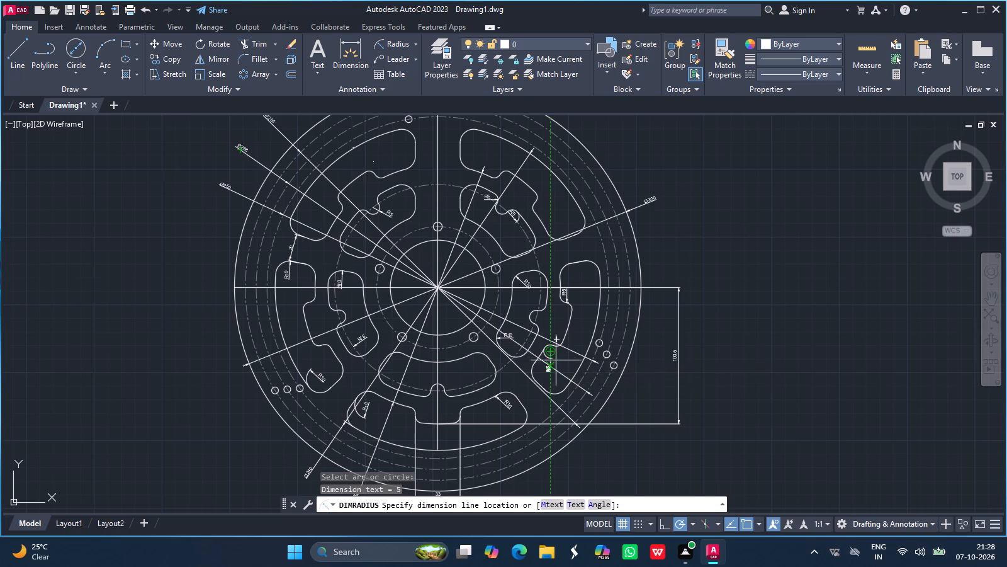
pyautogui.click(558, 359)
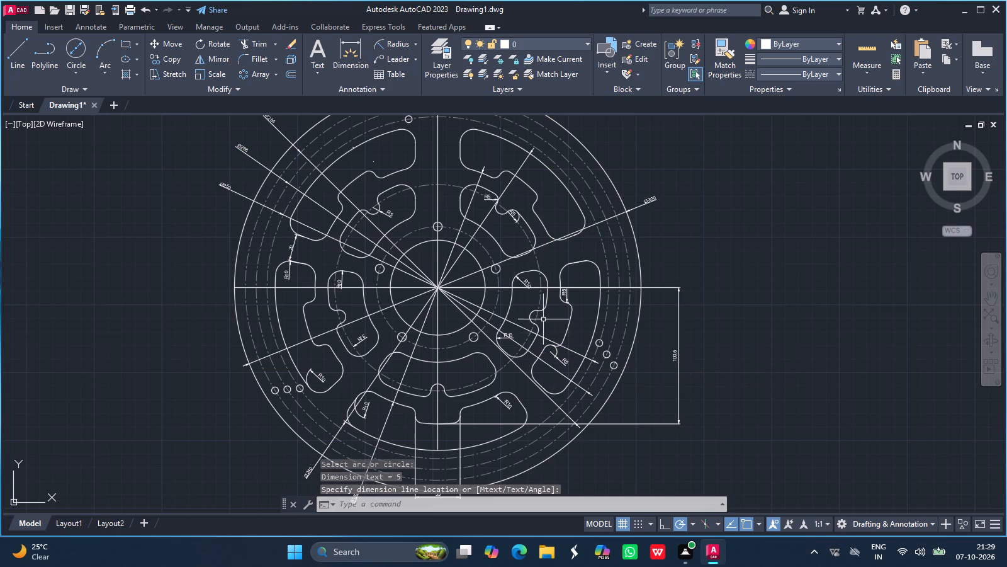
# Add radius dimensions to the outer and inner arcs of the upper-right inner slot, placing their text outside the disc's upper-right edge.
pyautogui.keyDown('ctrl'); pyautogui.scroll(-1, 537, 279); pyautogui.keyUp('ctrl')
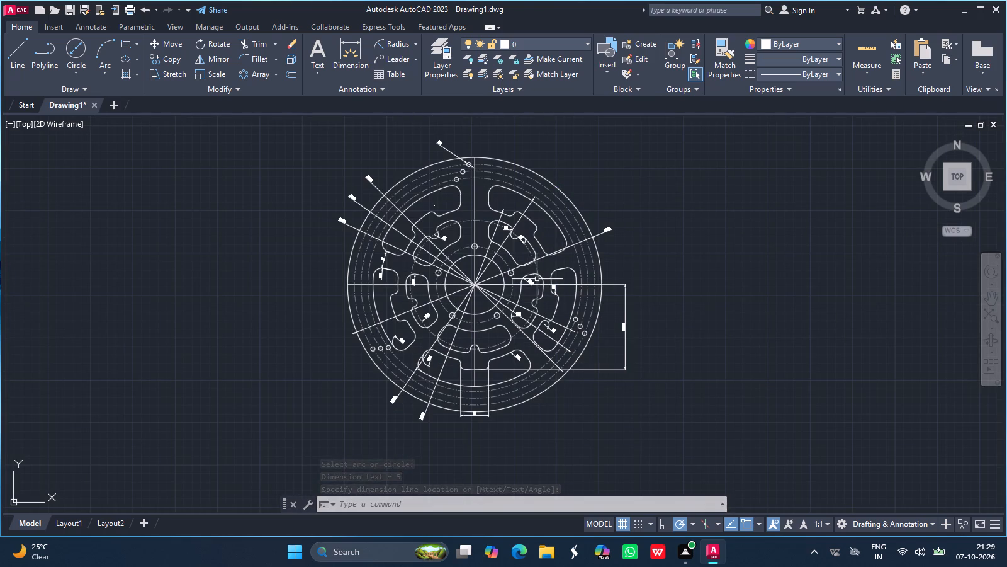
pyautogui.click(397, 43)
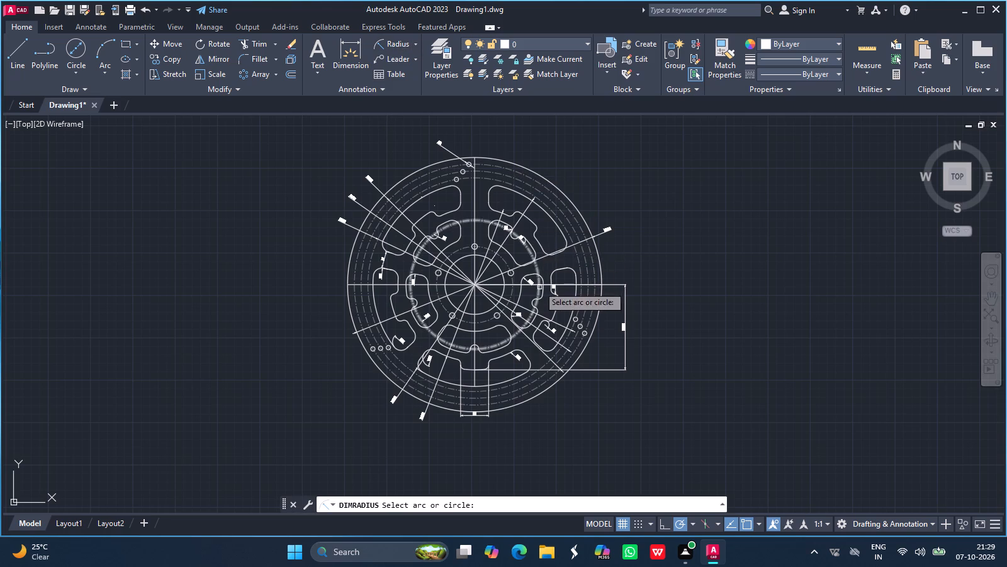
pyautogui.click(531, 244)
pyautogui.click(587, 192)
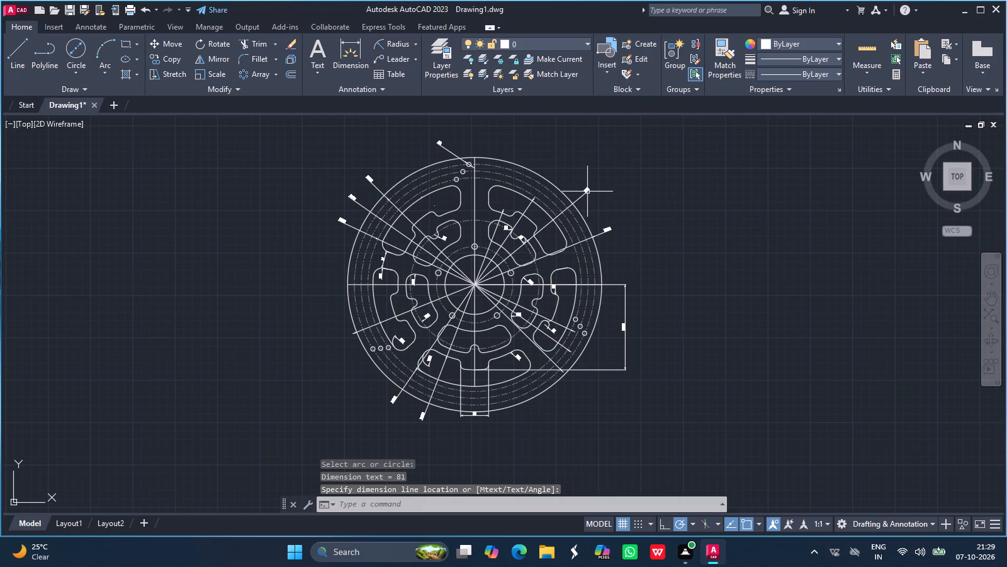
pyautogui.click(380, 41)
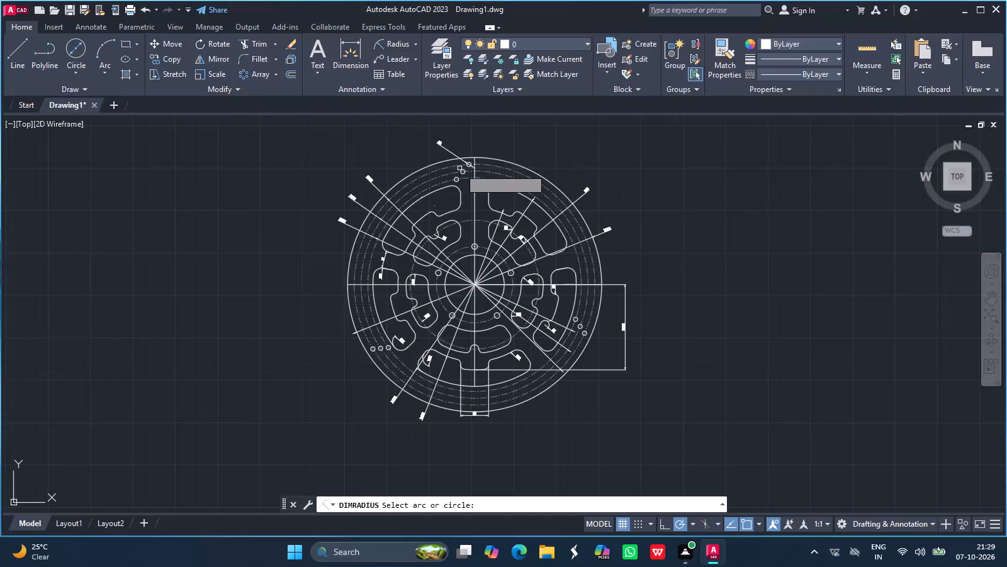
pyautogui.click(509, 251)
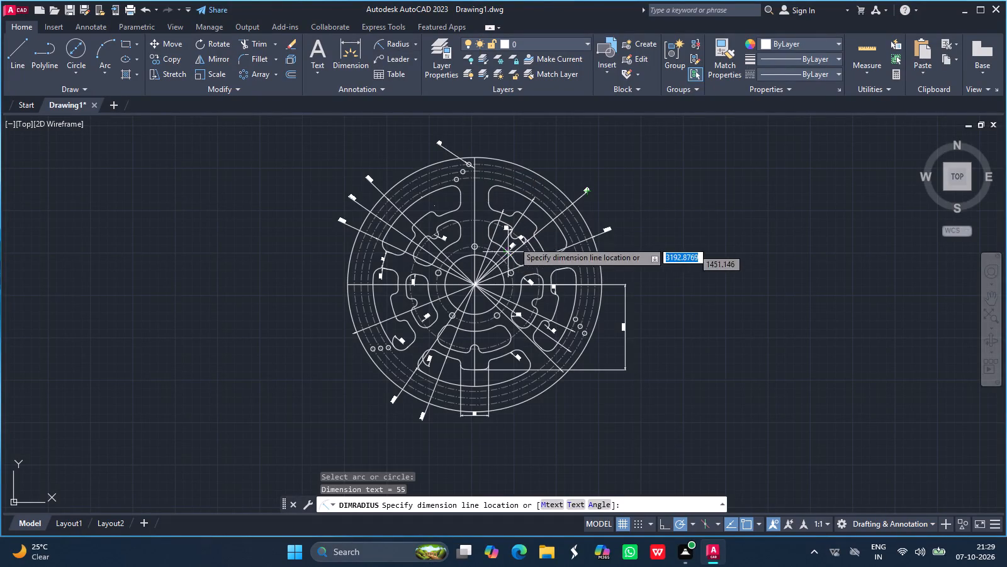
pyautogui.click(560, 166)
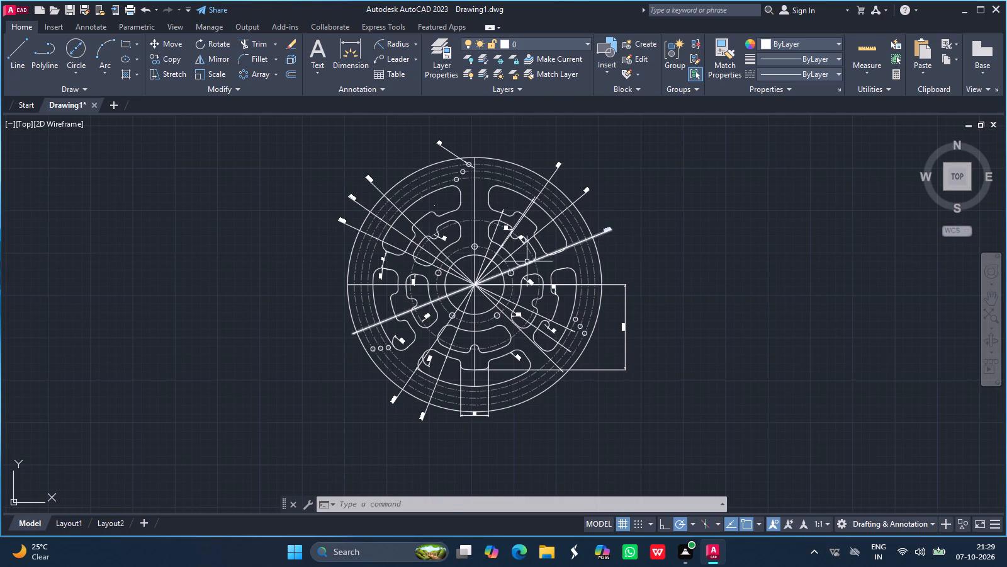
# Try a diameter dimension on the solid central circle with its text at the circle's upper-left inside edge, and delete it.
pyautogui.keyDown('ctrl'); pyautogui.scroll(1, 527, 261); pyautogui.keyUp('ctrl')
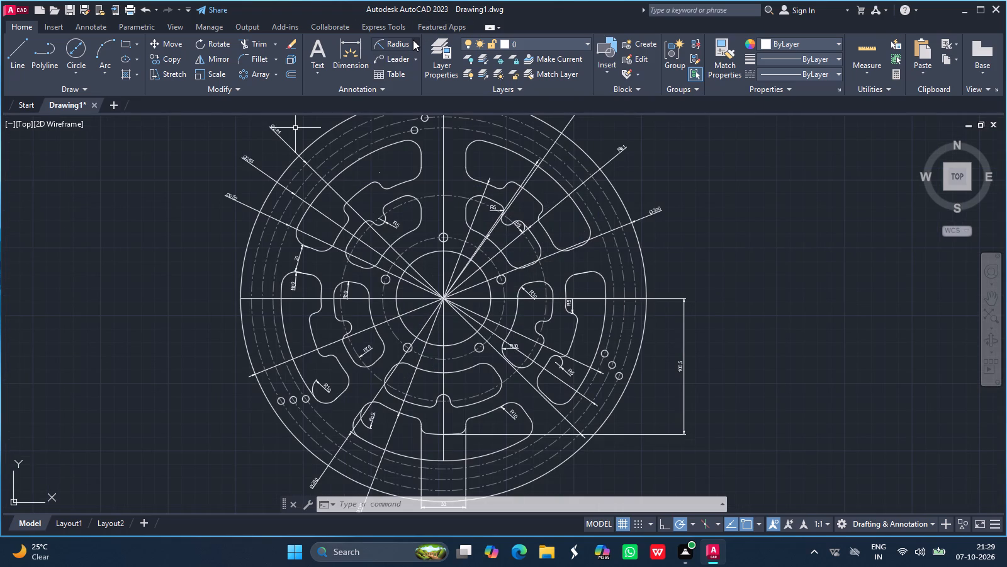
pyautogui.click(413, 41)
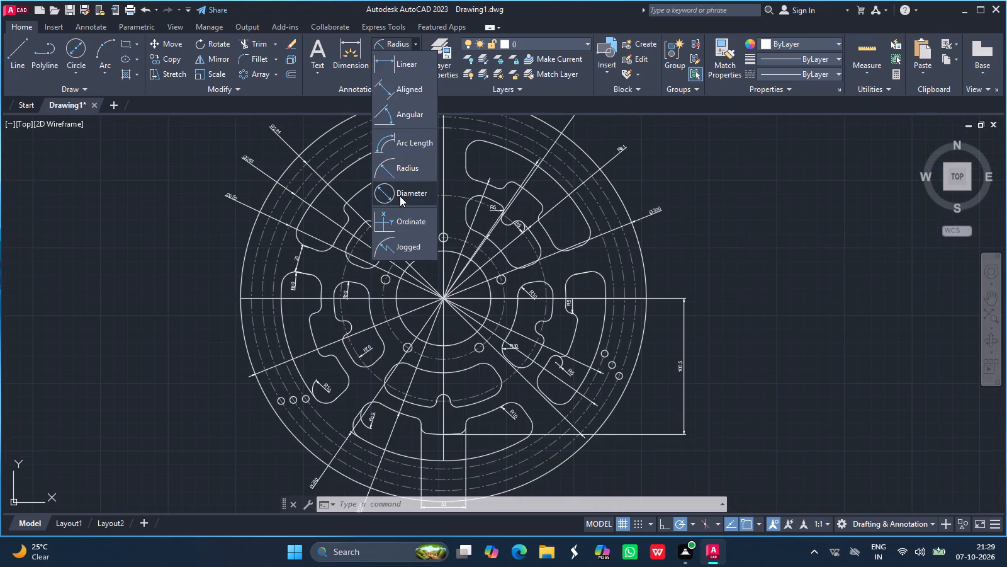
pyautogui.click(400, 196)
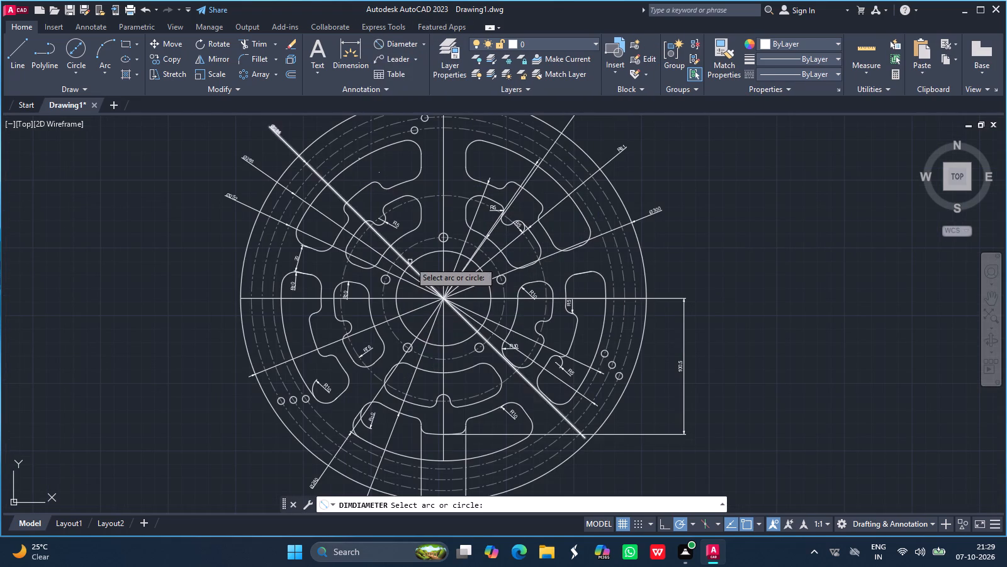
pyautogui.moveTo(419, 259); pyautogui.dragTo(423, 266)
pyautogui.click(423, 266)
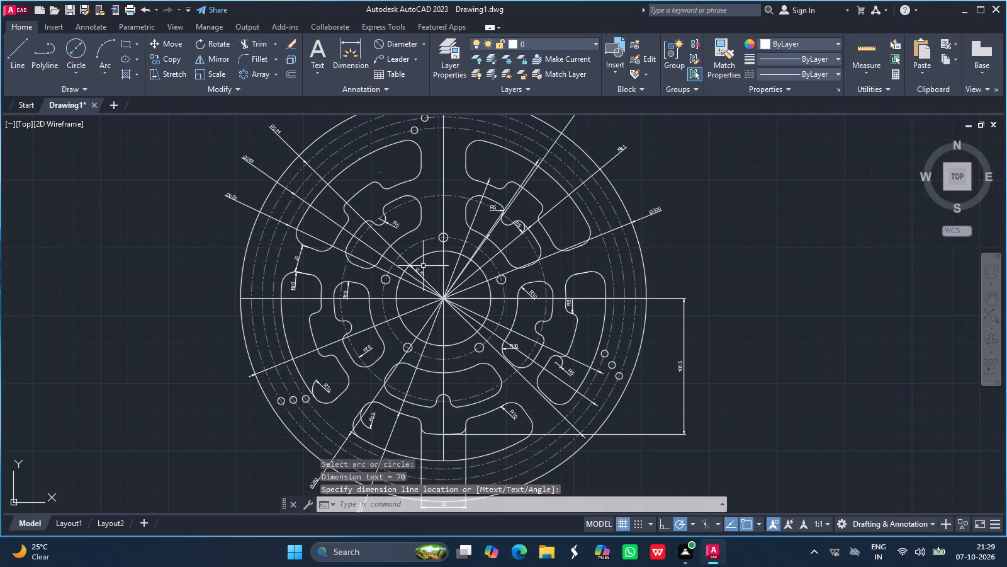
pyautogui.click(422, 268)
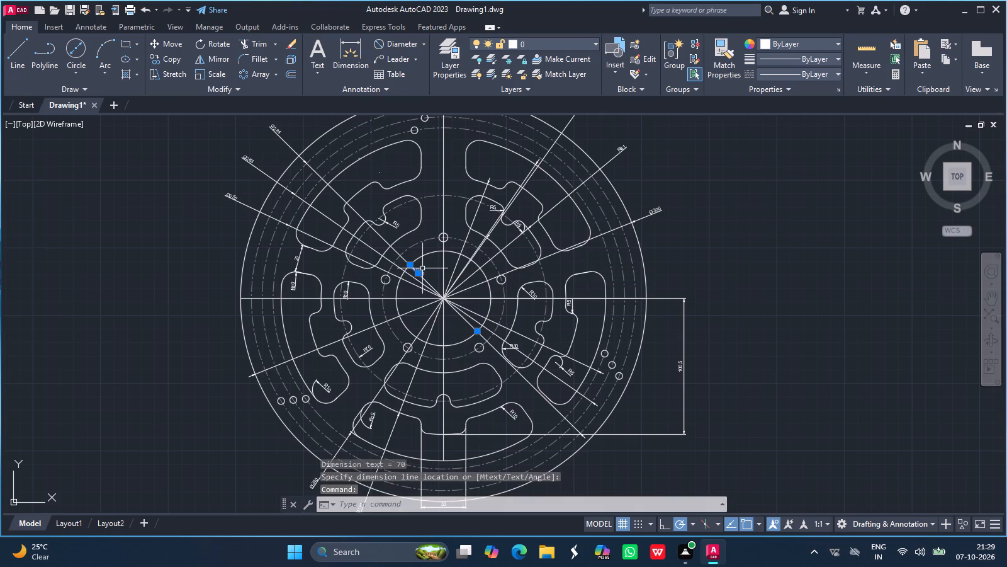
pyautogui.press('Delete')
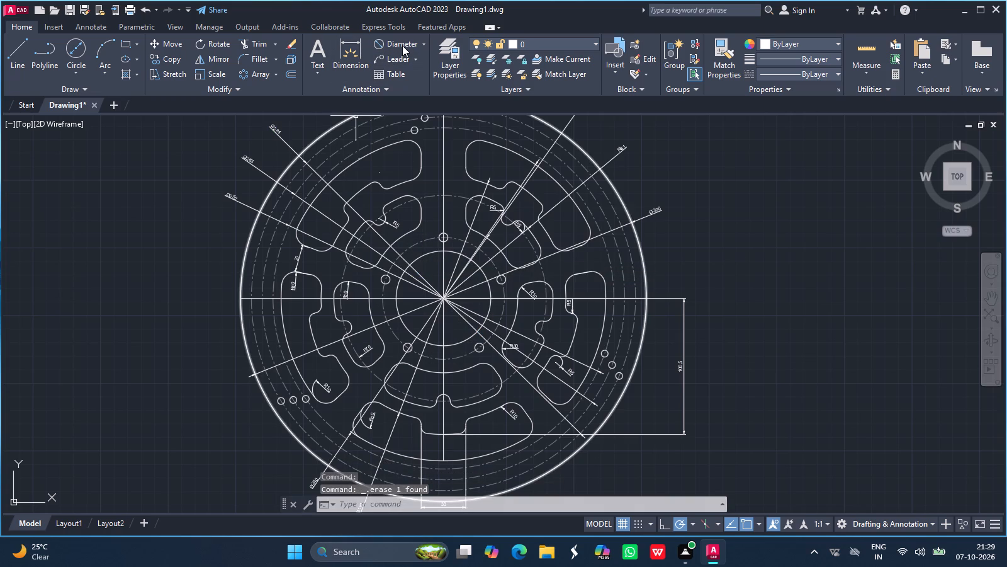
# Add a diameter dimension to the solid central circle, placing its text inside the circle near the top, clear of the other dimension lines.
pyautogui.click(402, 45)
pyautogui.moveTo(432, 254); pyautogui.dragTo(432, 266)
pyautogui.click(432, 266)
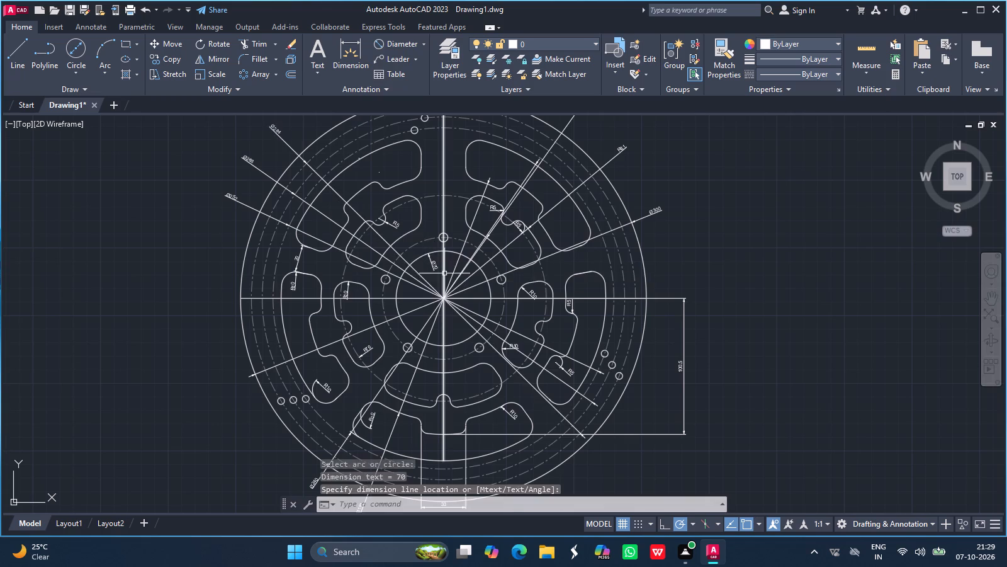
pyautogui.keyDown('ctrl'); pyautogui.scroll(3, 444, 274); pyautogui.keyUp('ctrl')
pyautogui.keyDown('ctrl'); pyautogui.scroll(-1, 444, 274); pyautogui.keyUp('ctrl')
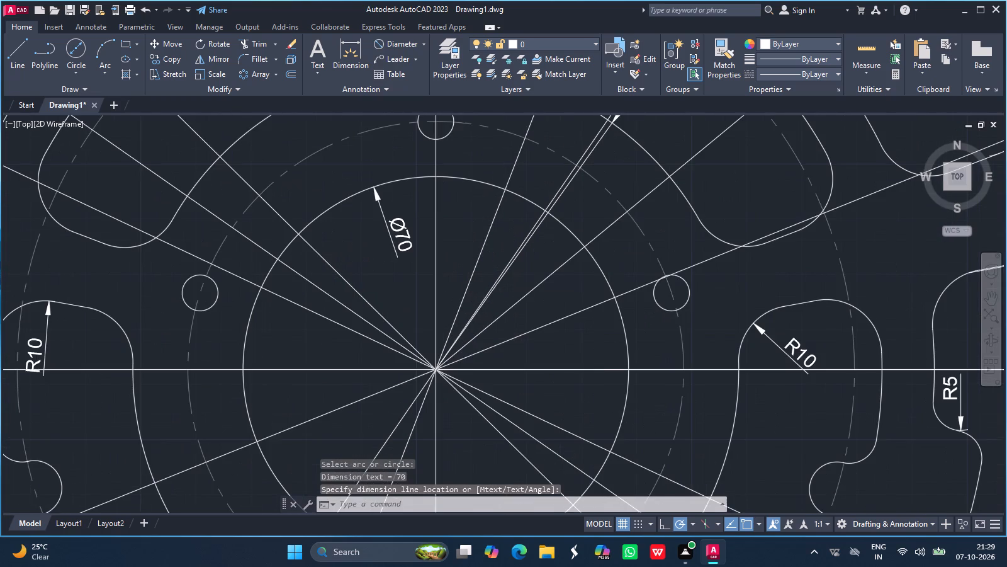
# Add a diameter dimension to the dashed hole circle around the solid central circle, placing its text just above the Ø70 text.
pyautogui.click(395, 43)
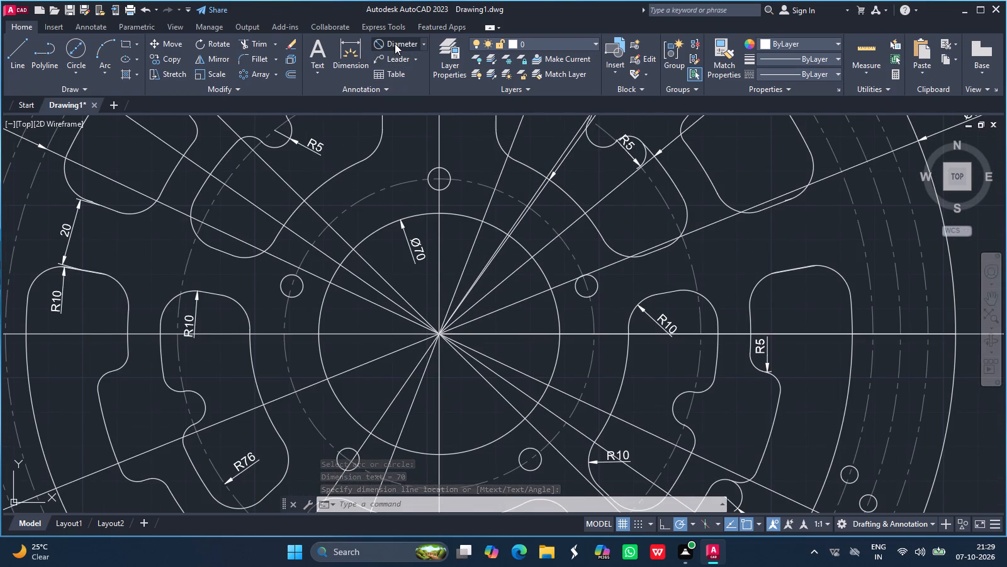
pyautogui.moveTo(398, 183); pyautogui.dragTo(398, 197)
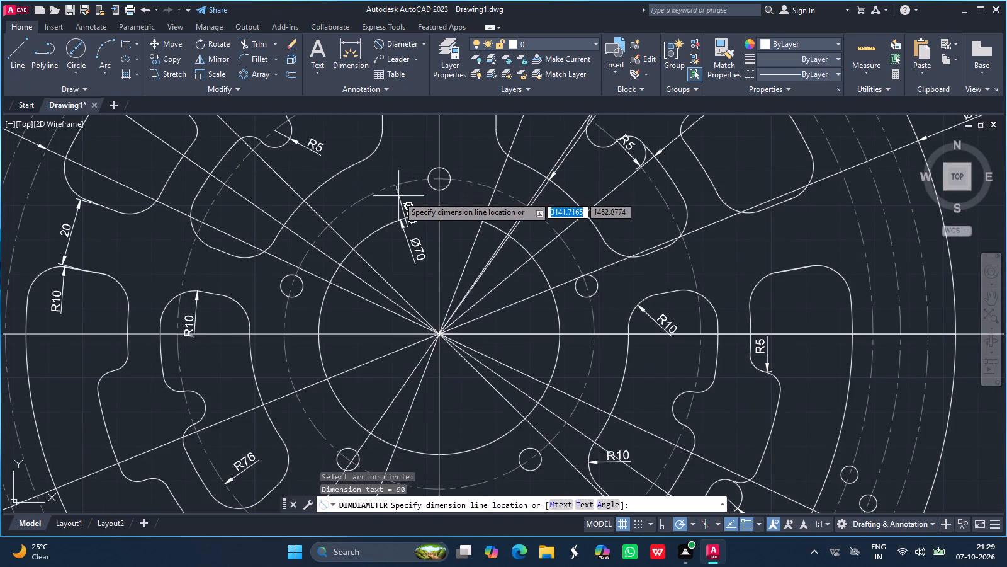
pyautogui.moveTo(398, 197); pyautogui.dragTo(403, 197)
pyautogui.click(403, 197)
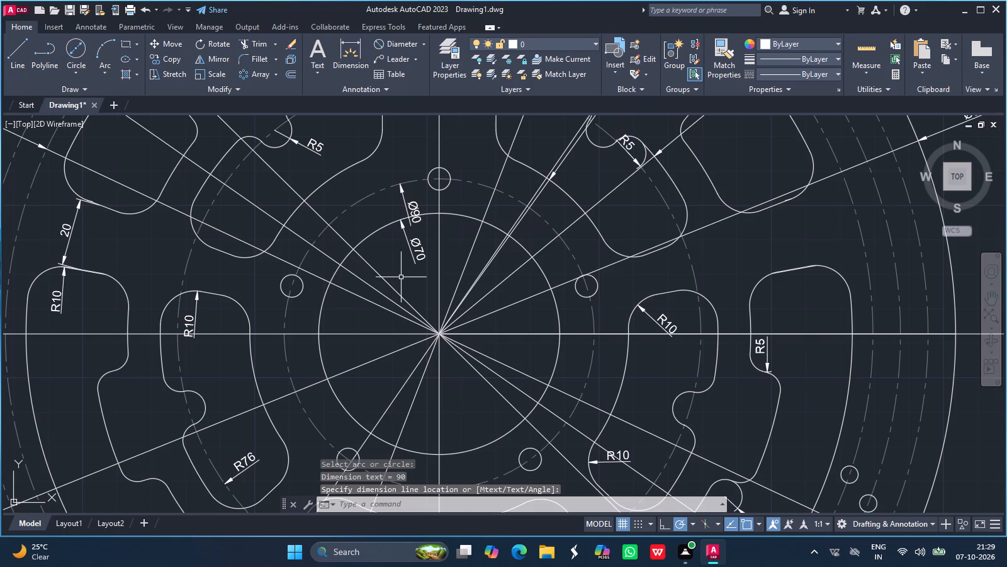
# Add an angular dimension between the two slanted end edges of the bottom outer slot, placing its arc below the disc.
pyautogui.keyDown('ctrl'); pyautogui.scroll(-3, 402, 277); pyautogui.keyUp('ctrl')
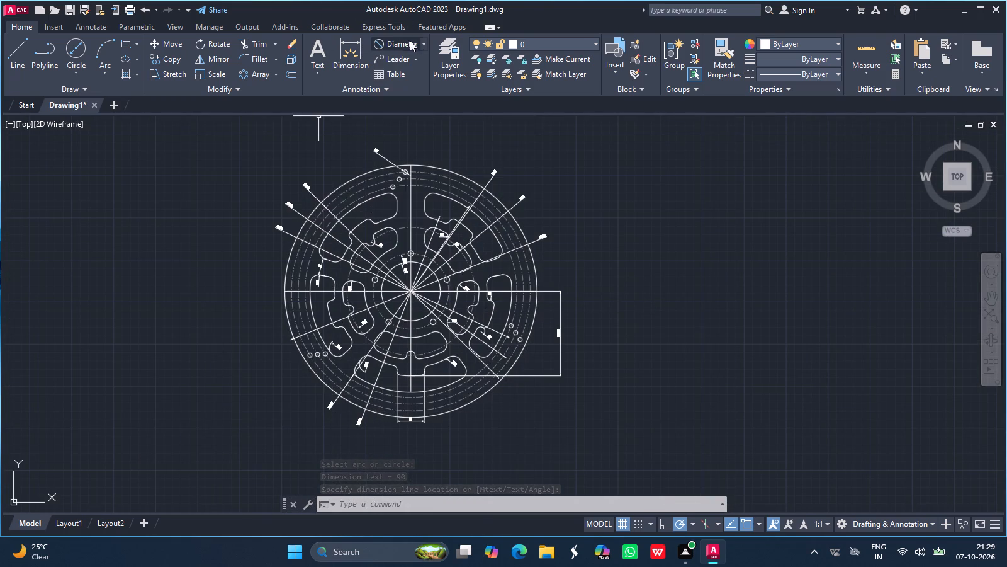
pyautogui.click(425, 45)
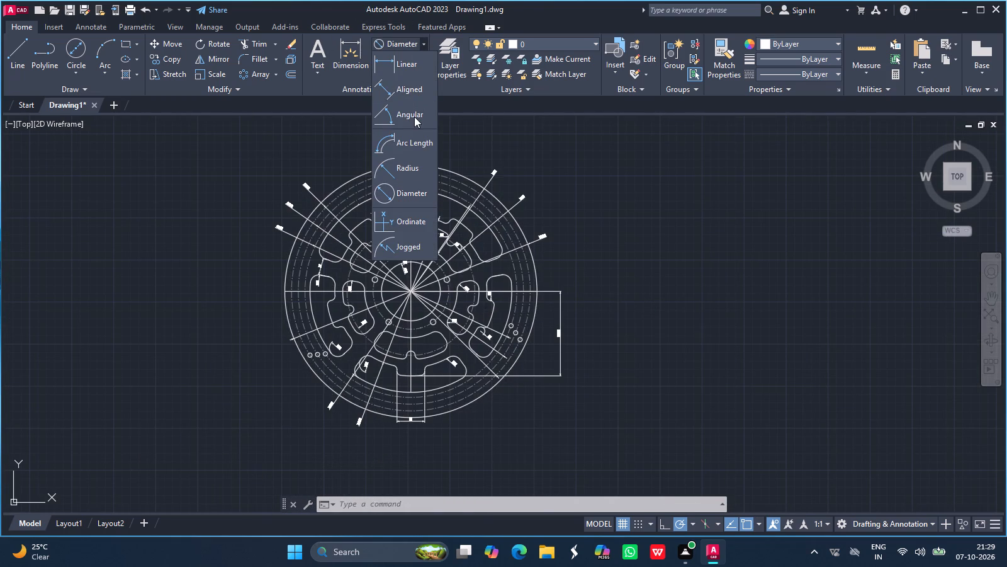
pyautogui.click(414, 117)
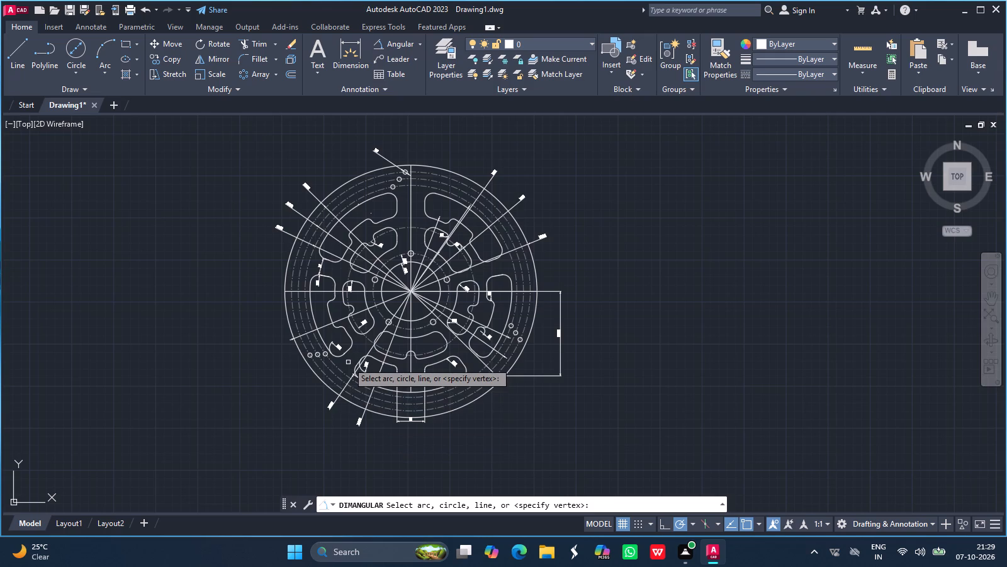
pyautogui.keyDown('ctrl'); pyautogui.scroll(3, 348, 362); pyautogui.keyUp('ctrl')
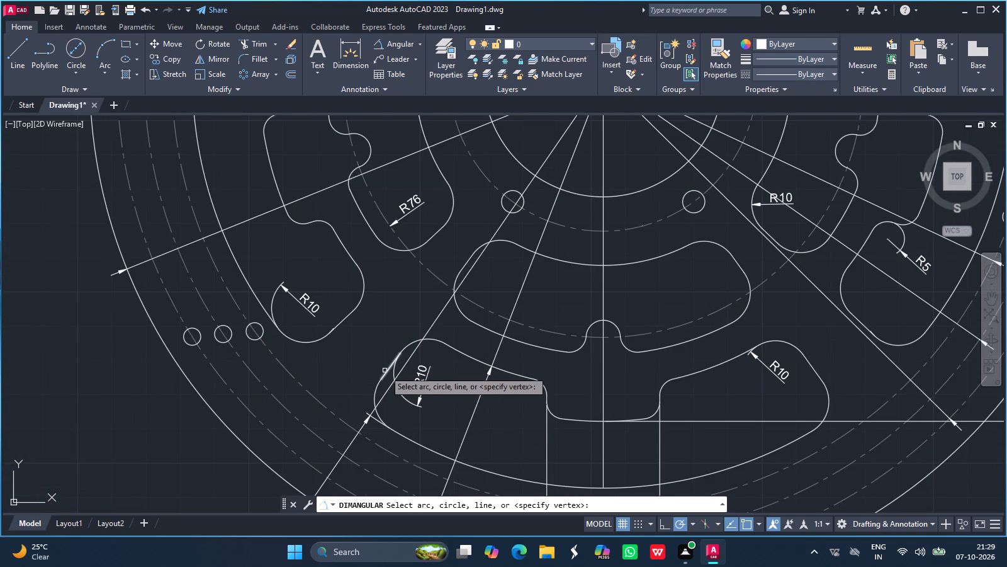
pyautogui.click(385, 370)
pyautogui.click(811, 367)
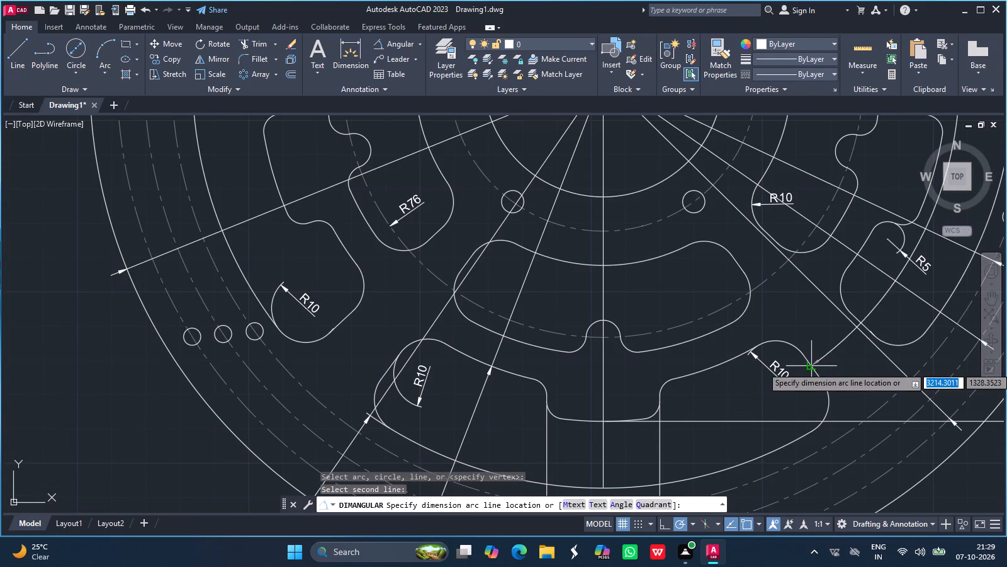
pyautogui.keyDown('ctrl'); pyautogui.scroll(-2, 703, 402); pyautogui.keyUp('ctrl')
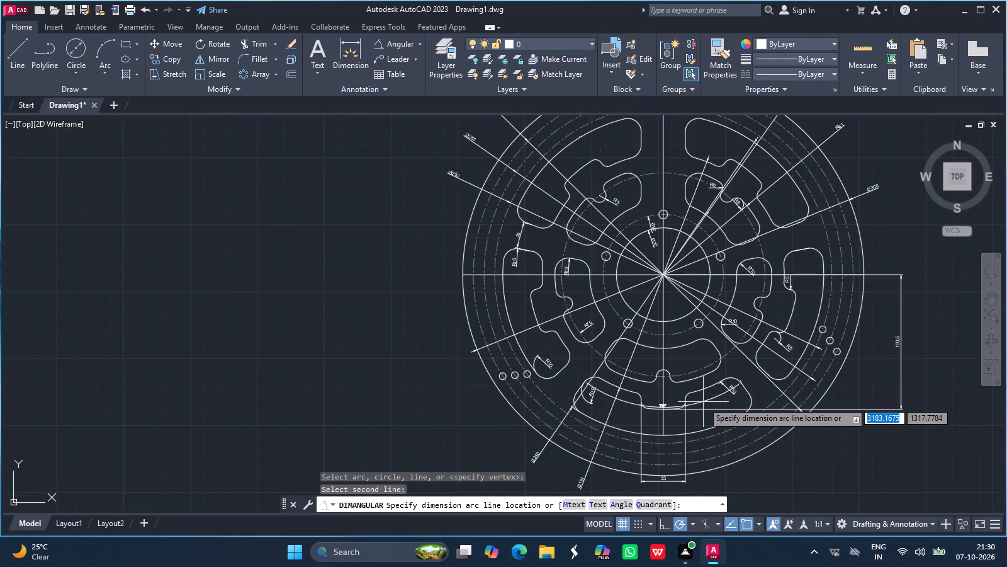
pyautogui.click(739, 505)
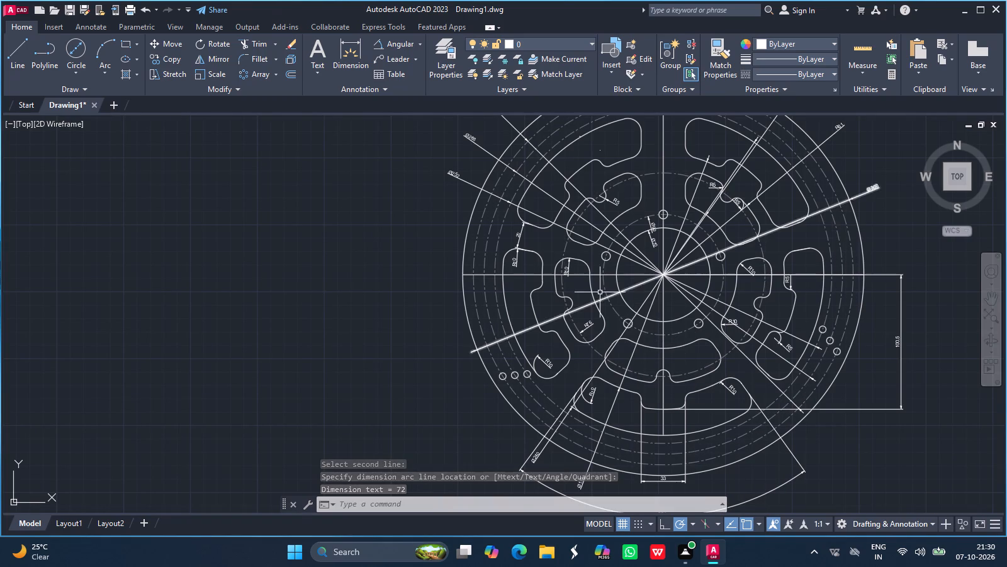
# Add a diameter dimension to the small hole at the upper left of the central circle, placing its text just below-left of the hole.
pyautogui.keyDown('ctrl'); pyautogui.scroll(2, 624, 301); pyautogui.keyUp('ctrl')
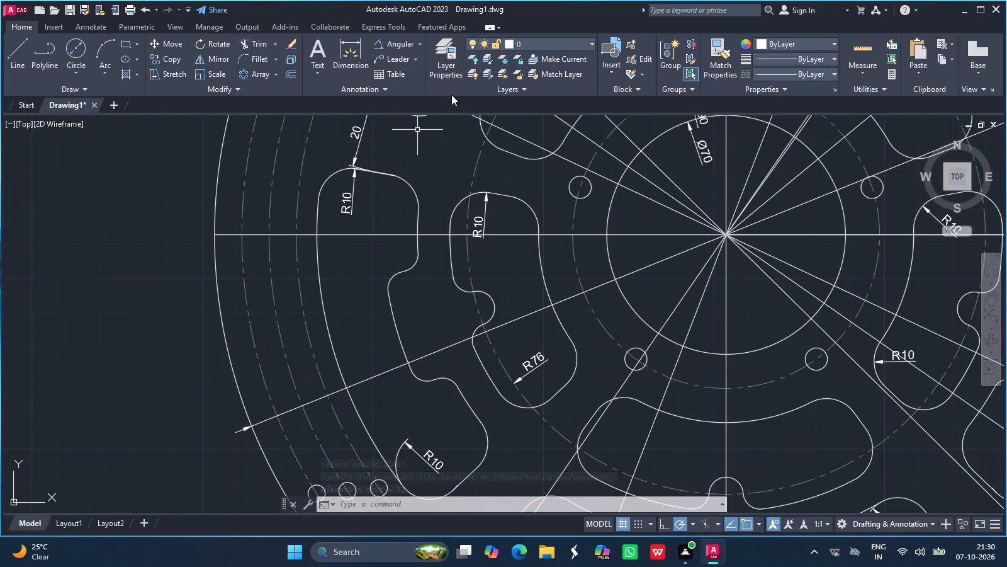
pyautogui.click(419, 42)
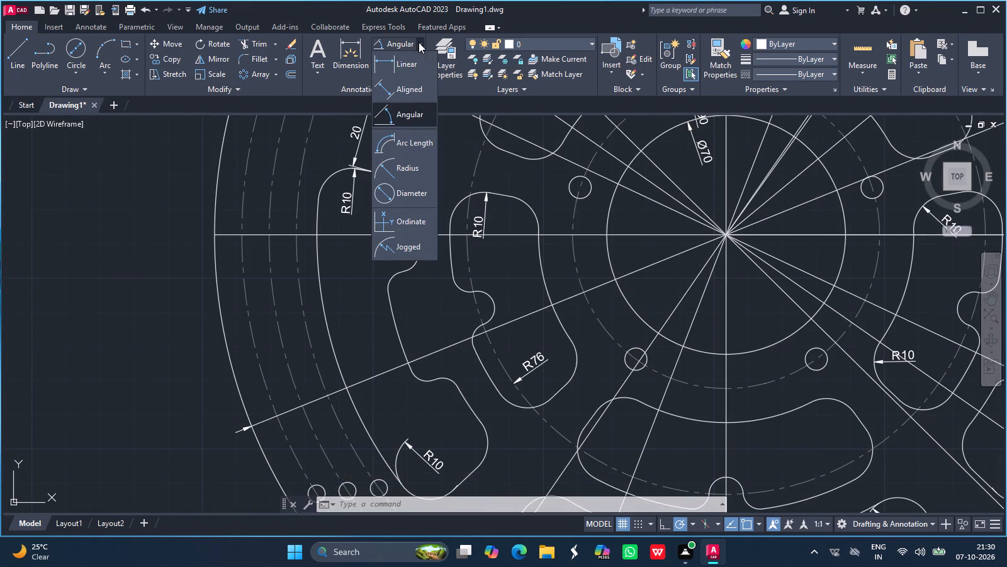
pyautogui.click(396, 190)
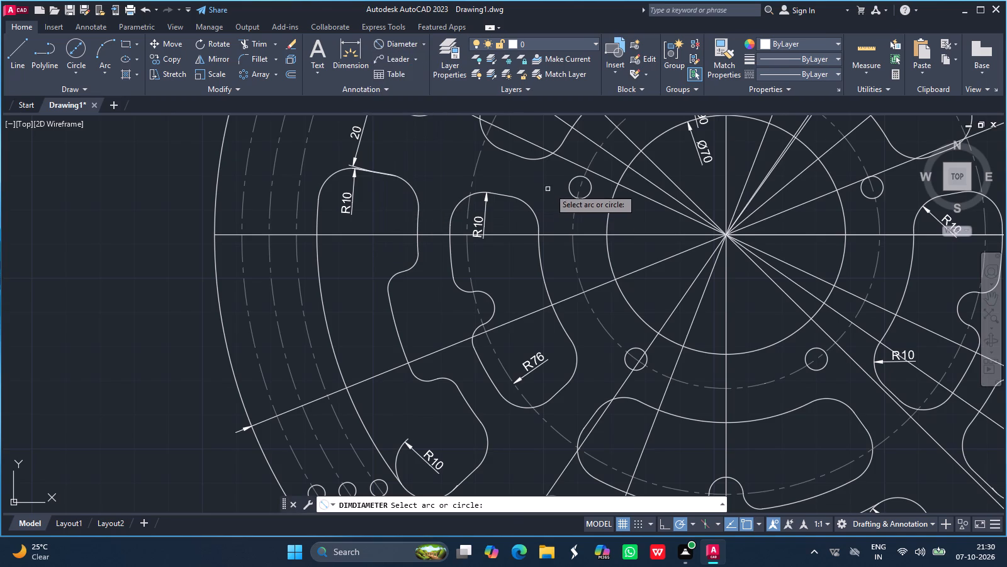
pyautogui.click(570, 192)
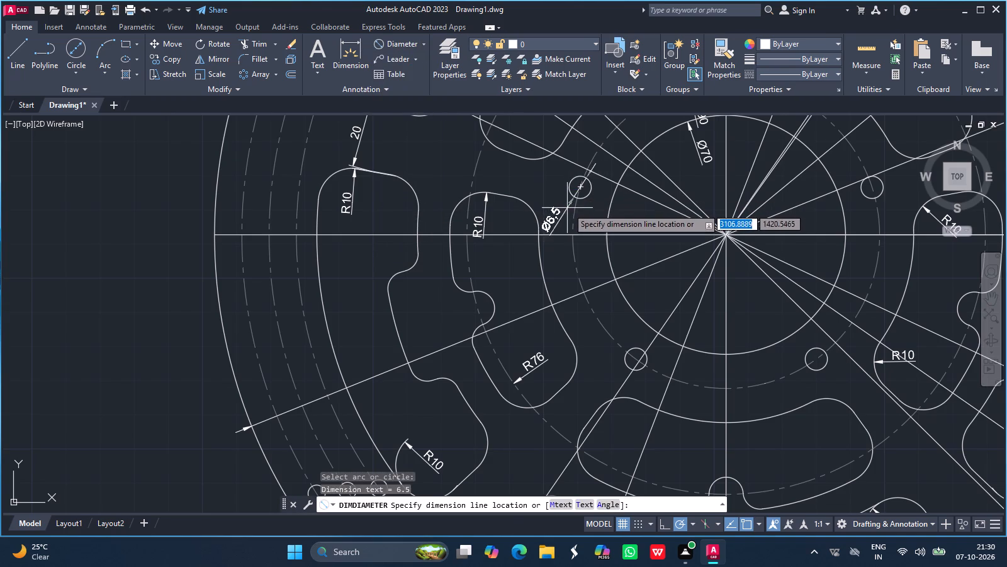
pyautogui.click(568, 209)
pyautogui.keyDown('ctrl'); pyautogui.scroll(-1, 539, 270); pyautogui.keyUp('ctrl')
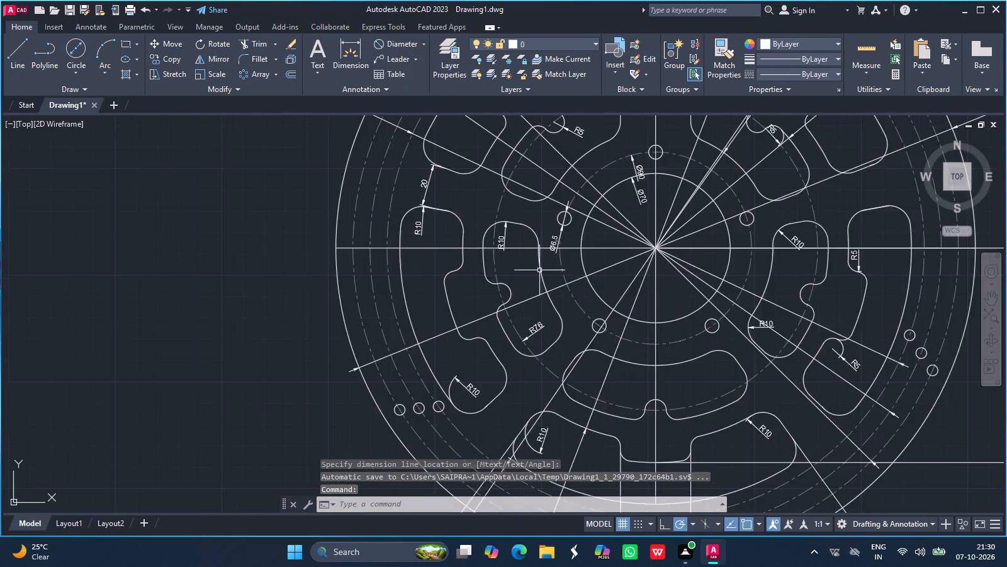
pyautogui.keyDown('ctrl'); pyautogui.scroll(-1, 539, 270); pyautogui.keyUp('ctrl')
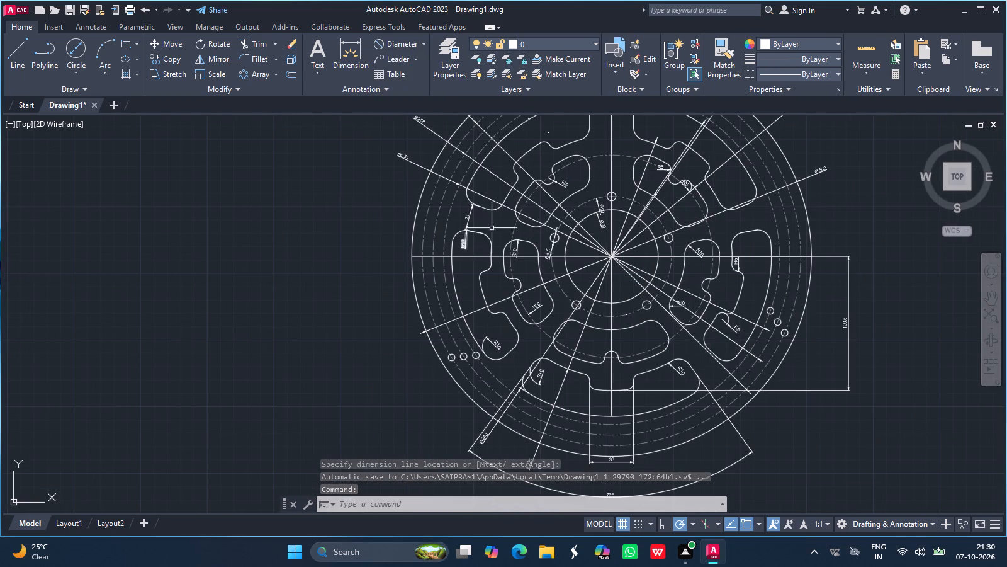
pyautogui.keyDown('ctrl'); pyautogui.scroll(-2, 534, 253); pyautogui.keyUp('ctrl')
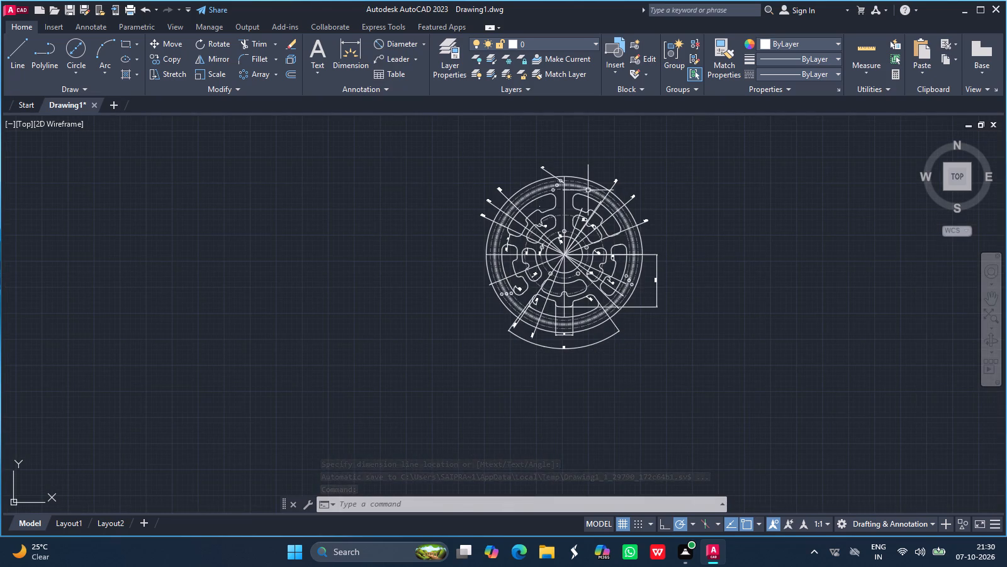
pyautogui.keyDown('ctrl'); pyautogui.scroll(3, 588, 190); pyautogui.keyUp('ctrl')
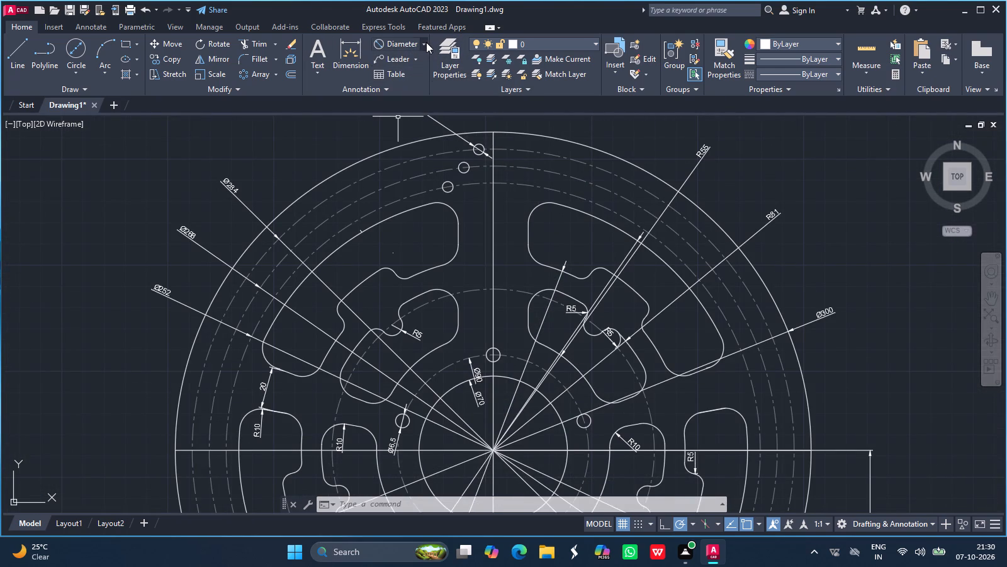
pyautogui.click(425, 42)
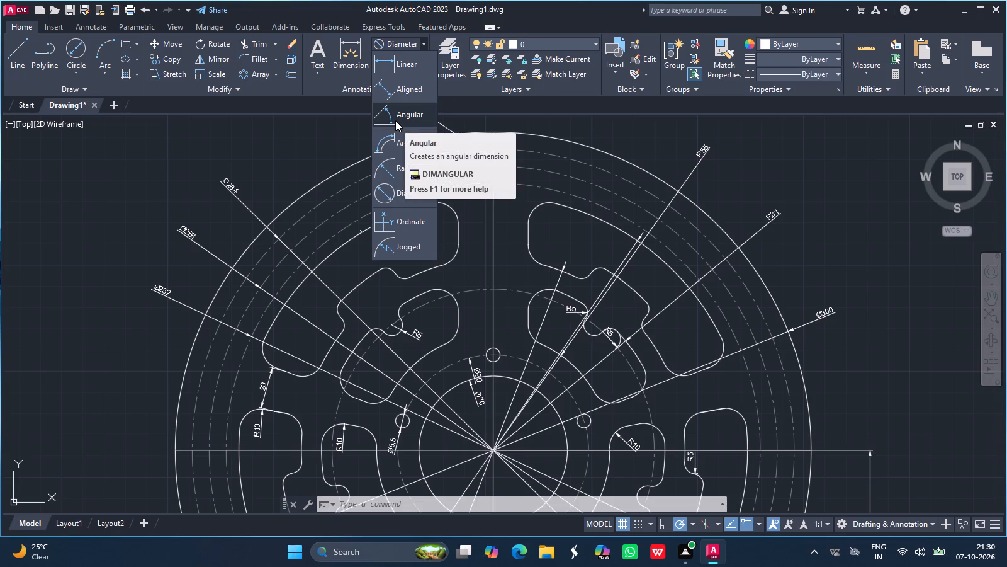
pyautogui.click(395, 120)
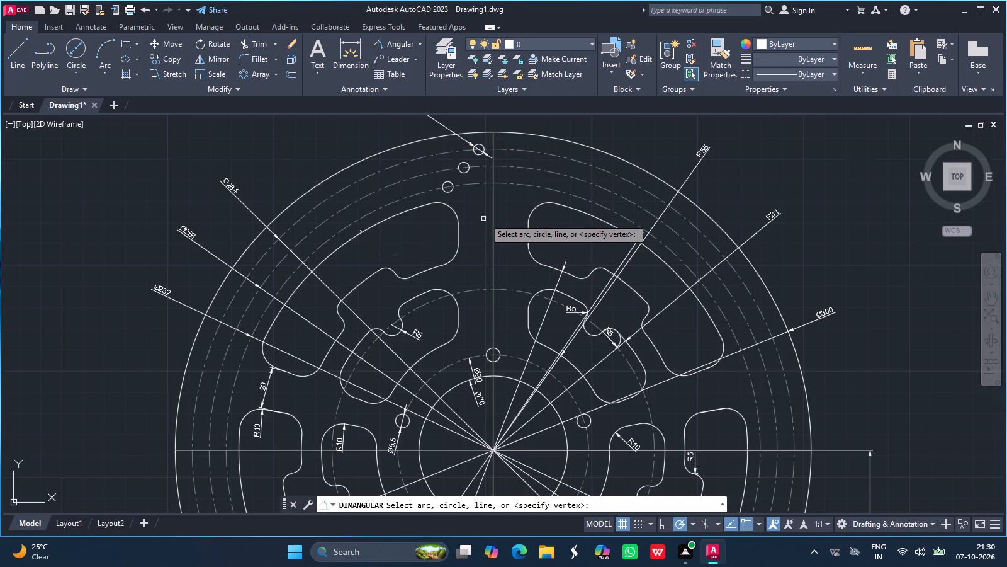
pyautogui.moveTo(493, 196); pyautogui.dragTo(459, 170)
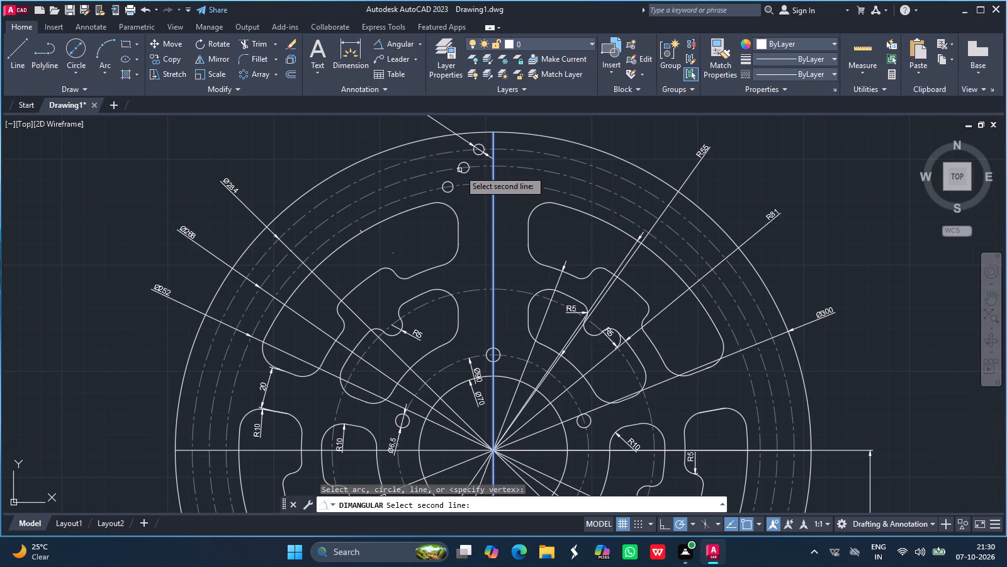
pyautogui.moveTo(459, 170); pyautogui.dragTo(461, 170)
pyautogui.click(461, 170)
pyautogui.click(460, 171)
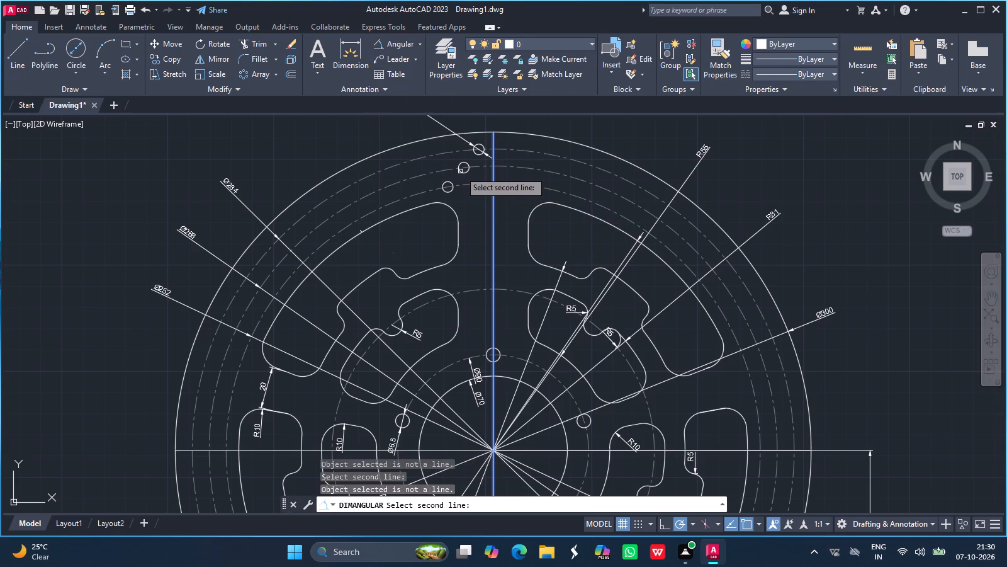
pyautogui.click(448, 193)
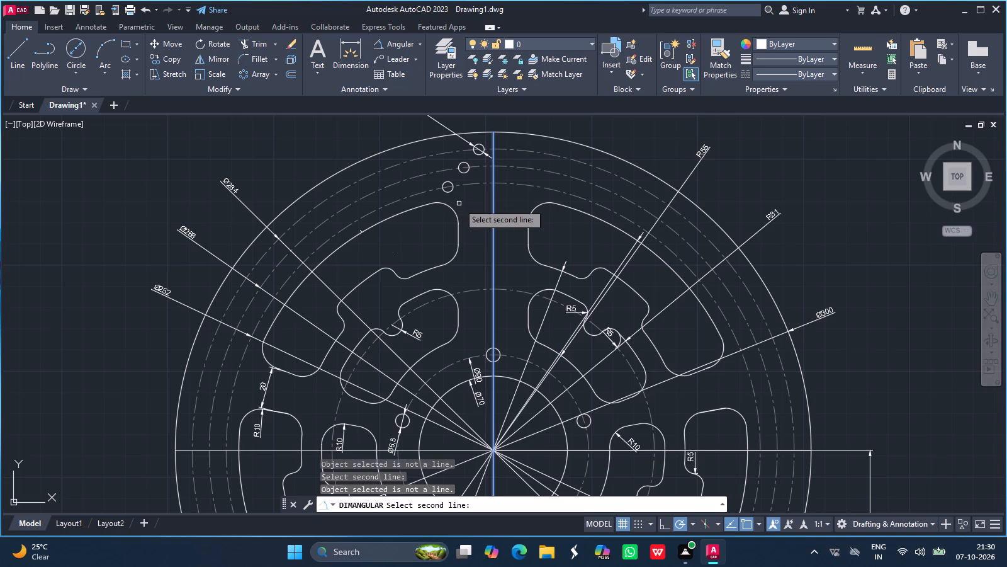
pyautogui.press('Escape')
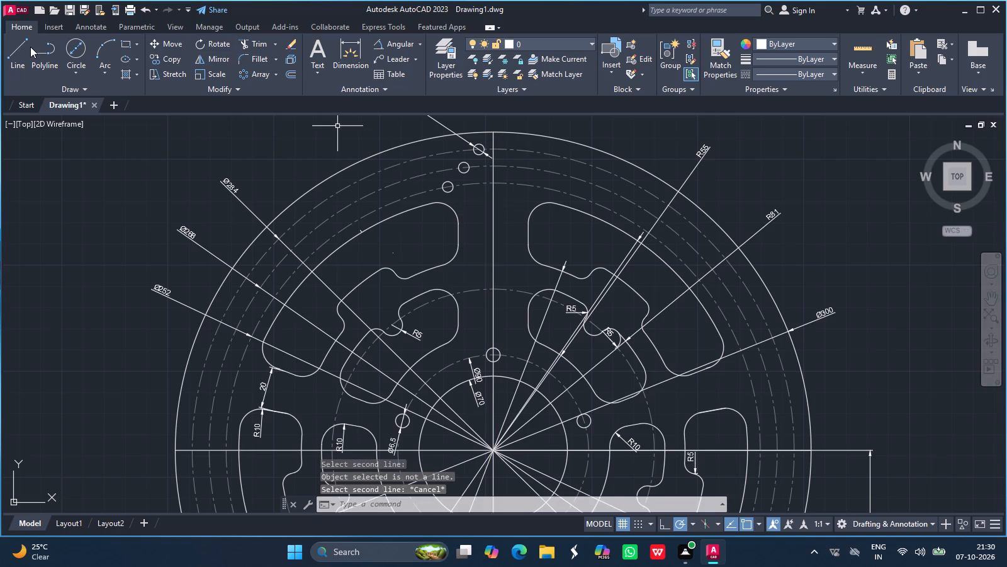
# Draw a line from the vertical centre line's top end through the three small rim holes, about 40° from vertical, ending near the upper-left outer slot.
pyautogui.click(20, 47)
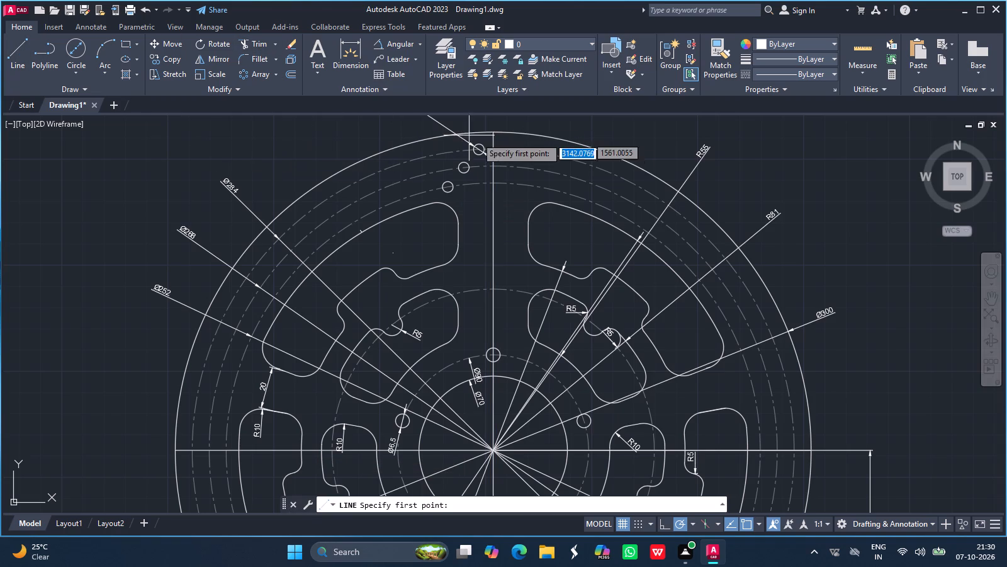
pyautogui.moveTo(492, 131); pyautogui.dragTo(452, 182)
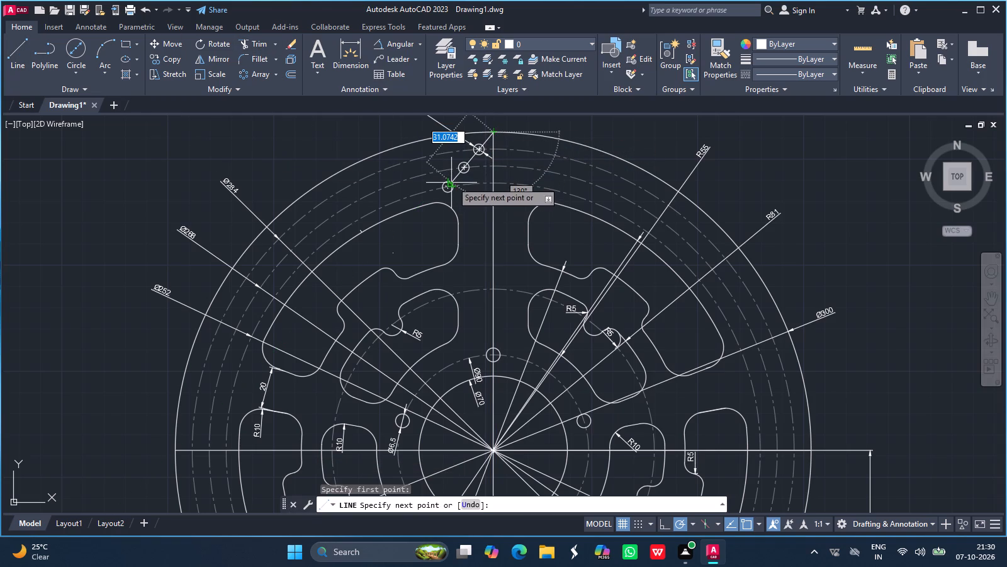
pyautogui.moveTo(452, 182); pyautogui.dragTo(441, 193)
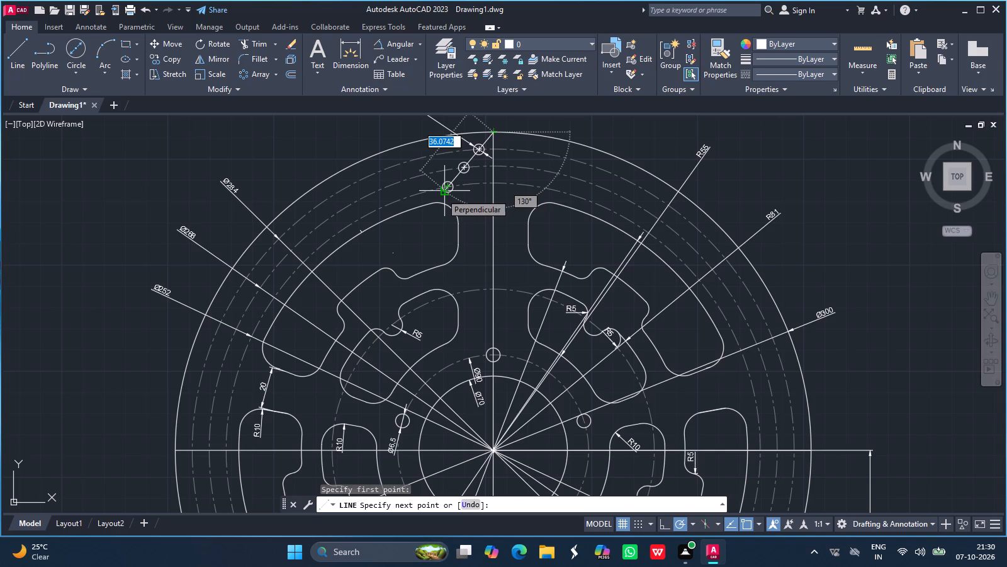
pyautogui.moveTo(441, 193); pyautogui.dragTo(437, 197)
pyautogui.click(437, 197)
pyautogui.press('Return')
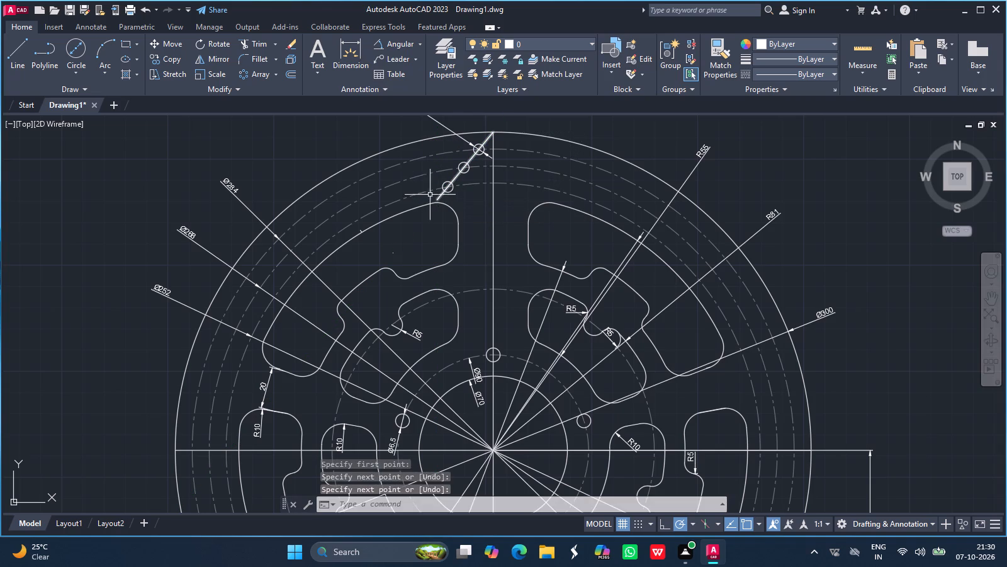
# Add an angular dimension between the slanted line through the three rim holes and the vertical centre line, placing its arc below the holes.
pyautogui.click(393, 45)
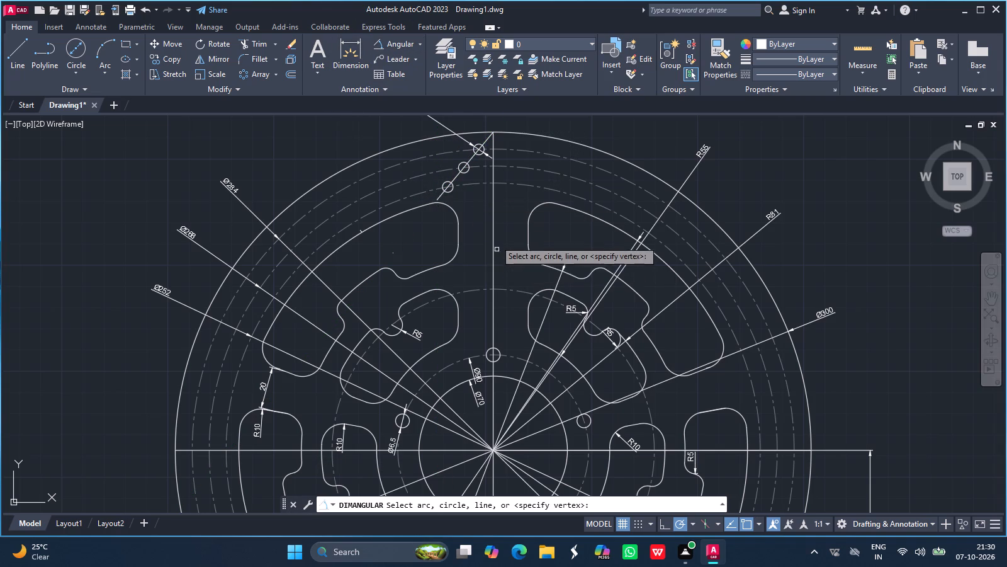
pyautogui.moveTo(454, 178); pyautogui.dragTo(493, 215)
pyautogui.click(493, 215)
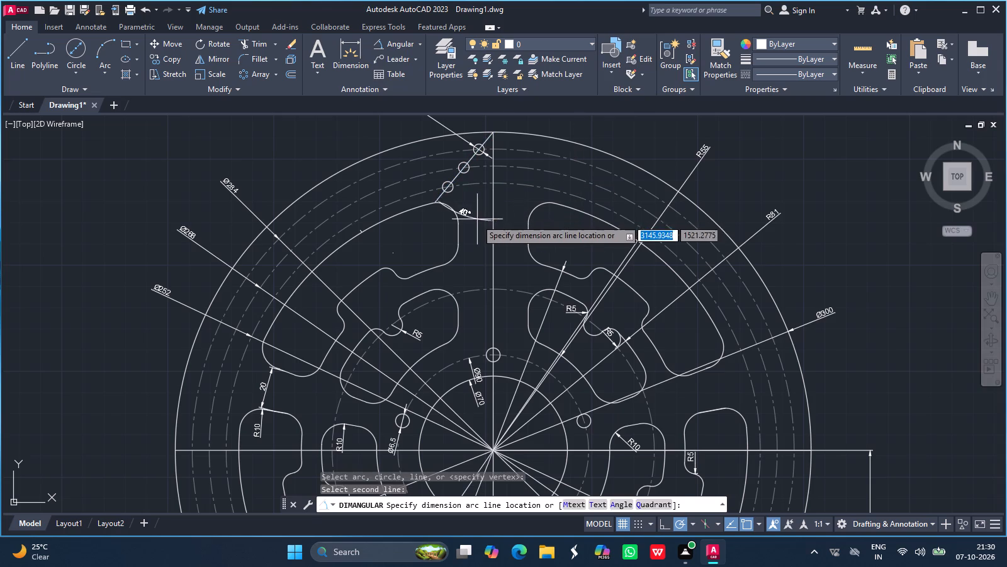
pyautogui.click(480, 212)
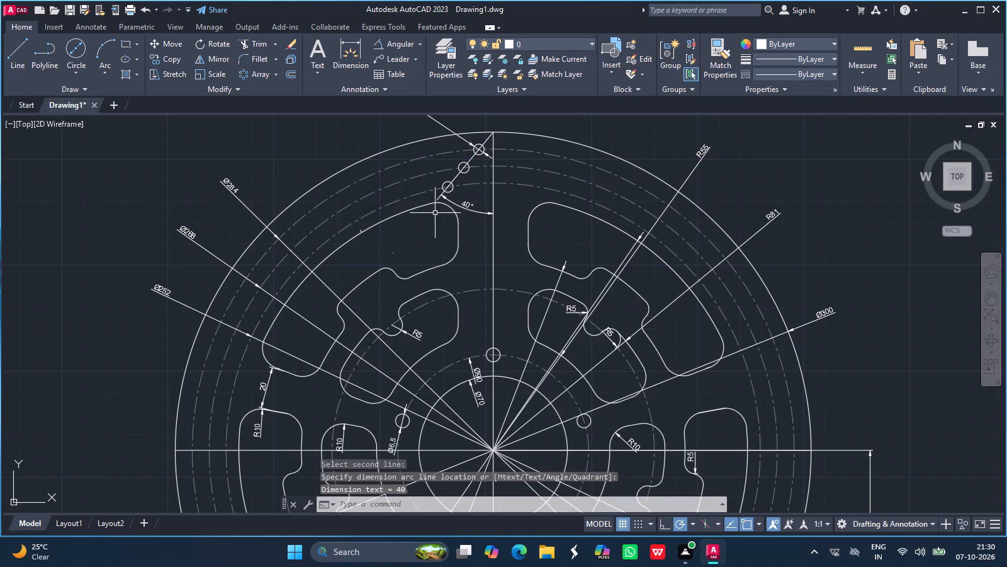
# Add a diameter dimension to the middle of the three small rim holes near the disc's top, placing its text just left of the hole.
pyautogui.keyDown('ctrl'); pyautogui.scroll(-1, 435, 213); pyautogui.keyUp('ctrl')
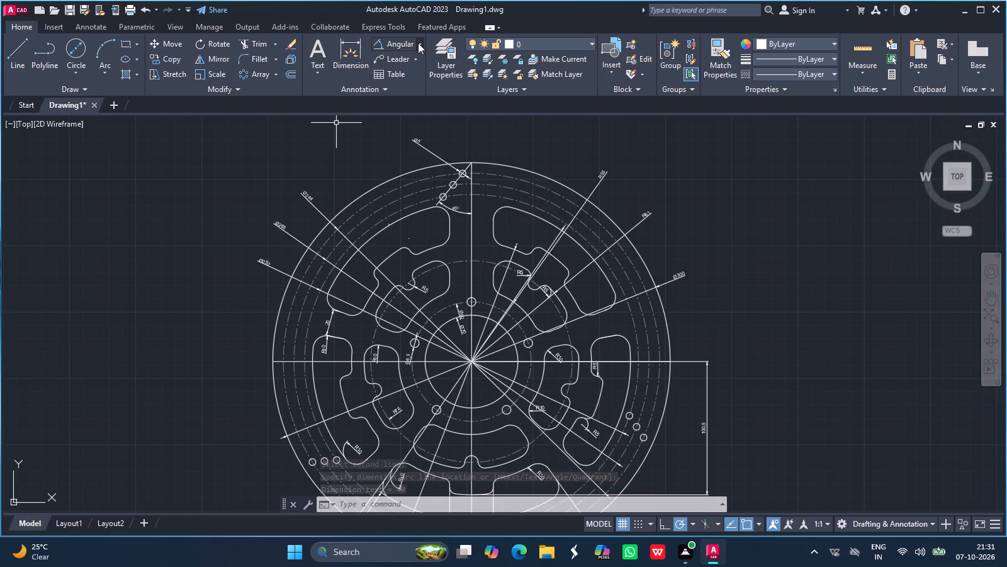
pyautogui.click(418, 43)
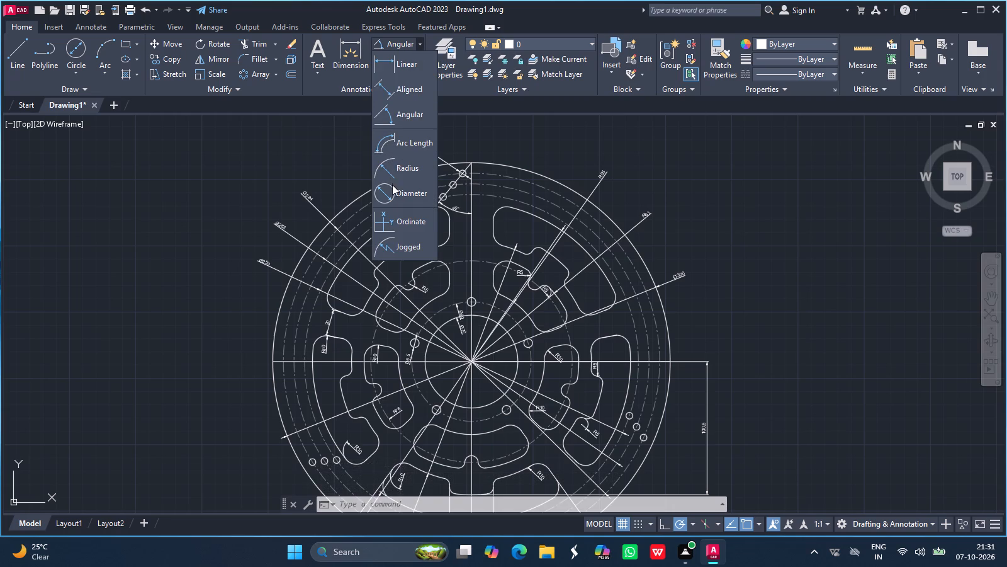
pyautogui.click(392, 187)
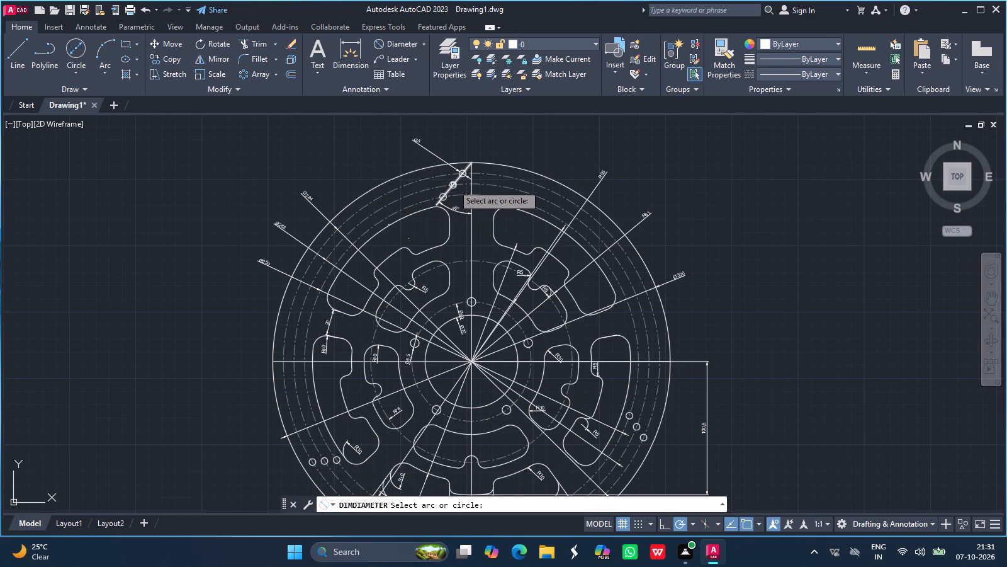
pyautogui.keyDown('ctrl'); pyautogui.scroll(3, 453, 189); pyautogui.keyUp('ctrl')
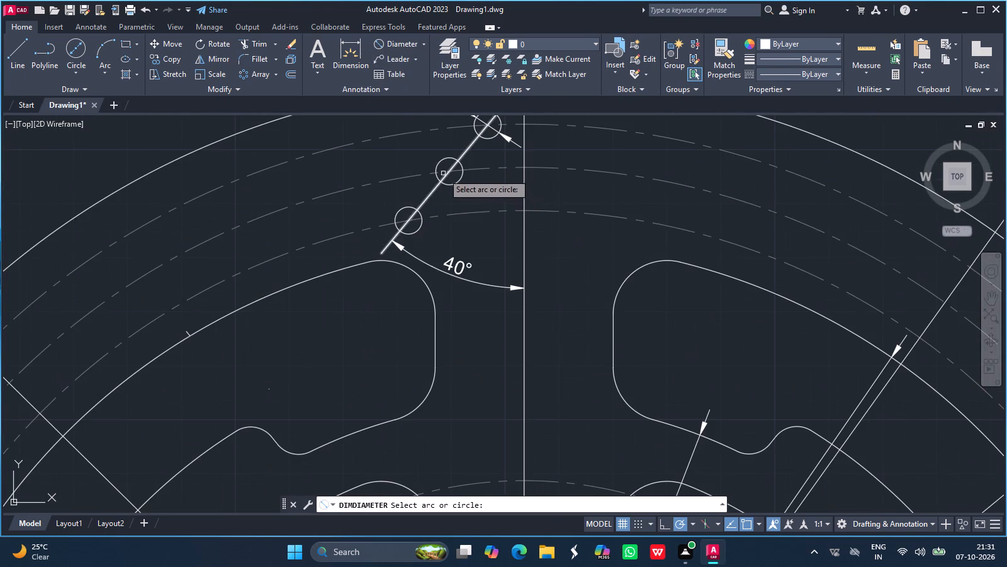
pyautogui.moveTo(437, 169); pyautogui.dragTo(419, 164)
pyautogui.click(419, 164)
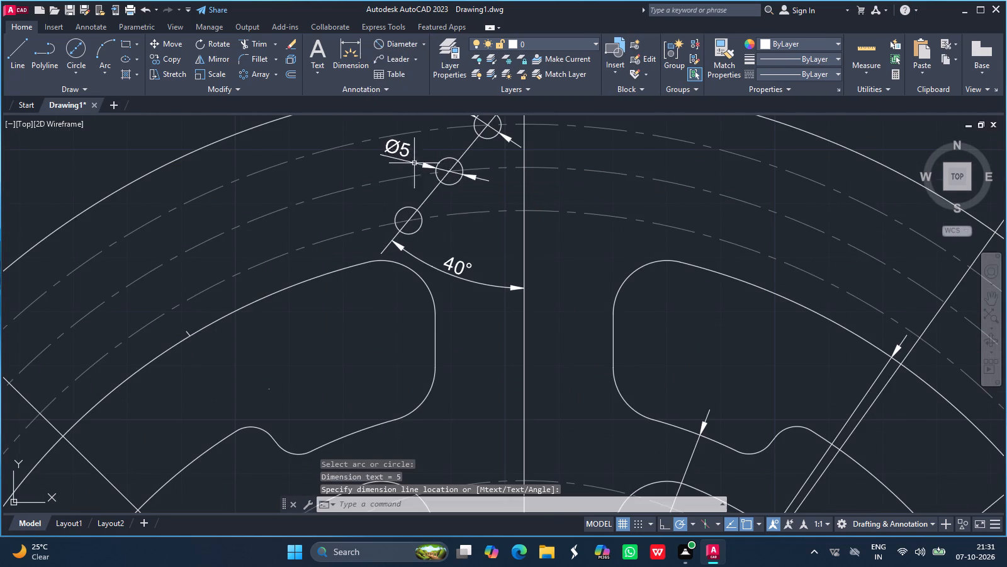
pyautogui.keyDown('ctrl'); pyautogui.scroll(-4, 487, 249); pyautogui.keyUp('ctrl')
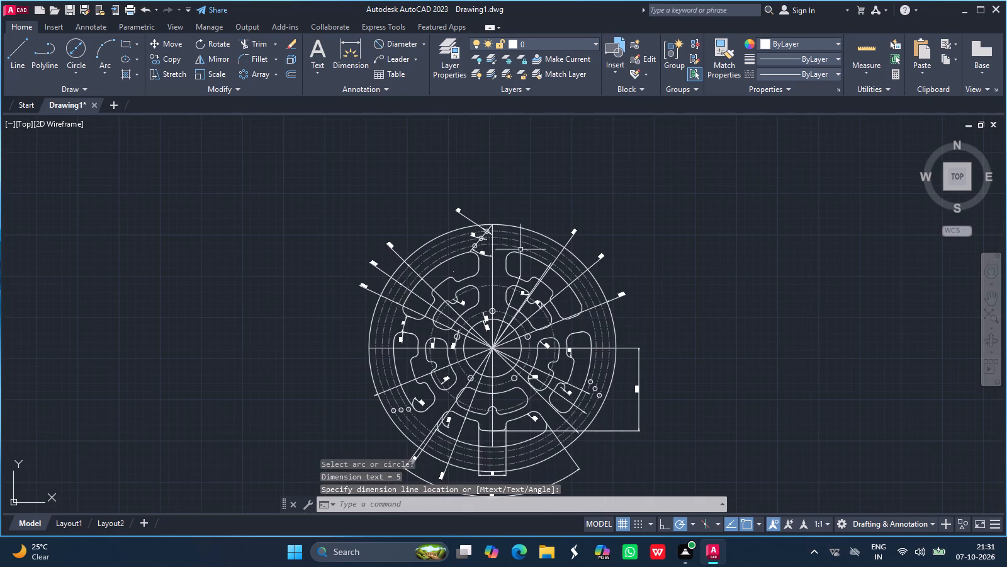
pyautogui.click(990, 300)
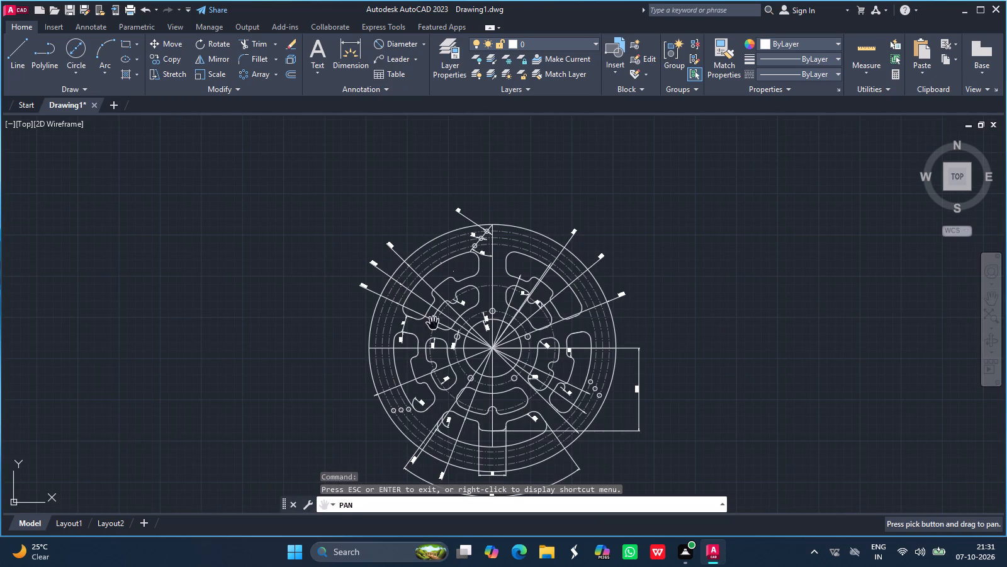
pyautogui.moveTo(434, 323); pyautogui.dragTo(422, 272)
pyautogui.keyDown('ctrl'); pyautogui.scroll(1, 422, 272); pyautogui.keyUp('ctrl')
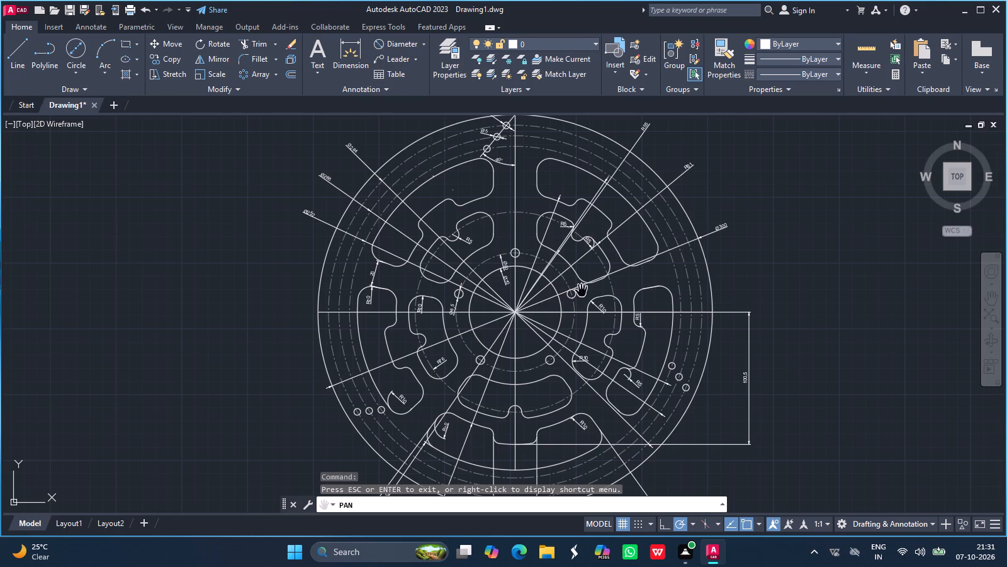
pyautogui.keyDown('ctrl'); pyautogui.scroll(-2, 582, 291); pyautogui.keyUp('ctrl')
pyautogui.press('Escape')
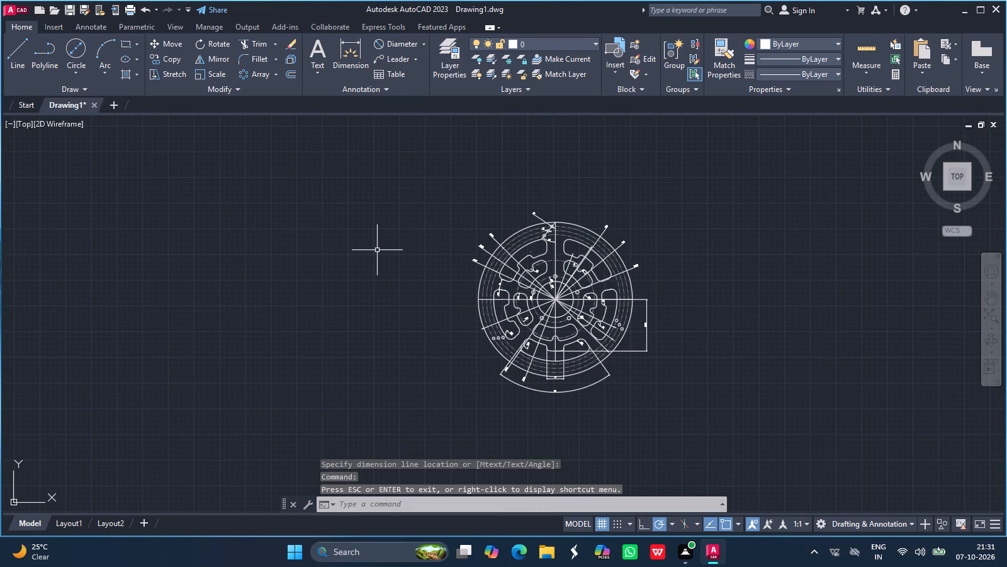
# Start saving the drawing and choose the Fuji folder in Documents as its location.
pyautogui.hotkey('ctrl', 's')
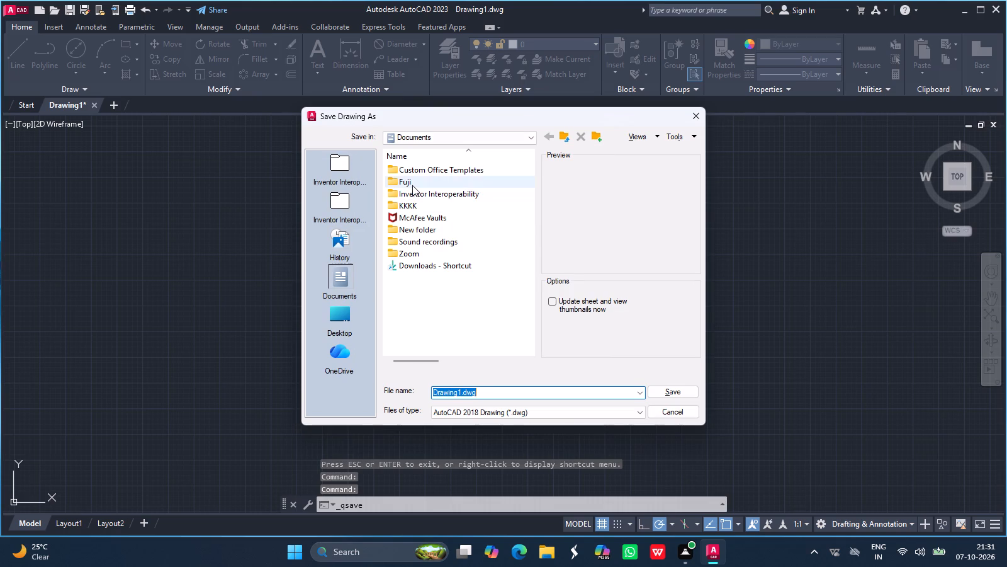
pyautogui.doubleClick(412, 185)
pyautogui.scroll(-20, 446, 307)
pyautogui.scroll(-20, 446, 307)
pyautogui.scroll(-20, 446, 307)
pyautogui.scroll(3, 446, 307)
pyautogui.scroll(-6, 446, 307)
pyautogui.scroll(-17, 446, 307)
pyautogui.scroll(1, 446, 307)
pyautogui.scroll(-20, 446, 307)
pyautogui.scroll(-20, 446, 307)
pyautogui.scroll(-20, 446, 307)
pyautogui.scroll(1, 446, 307)
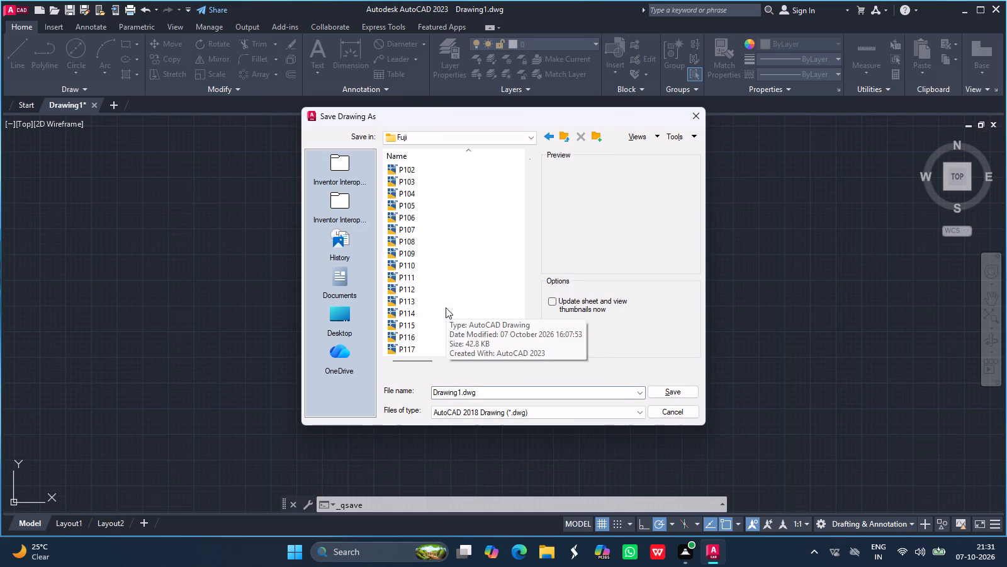
pyautogui.scroll(-6, 446, 307)
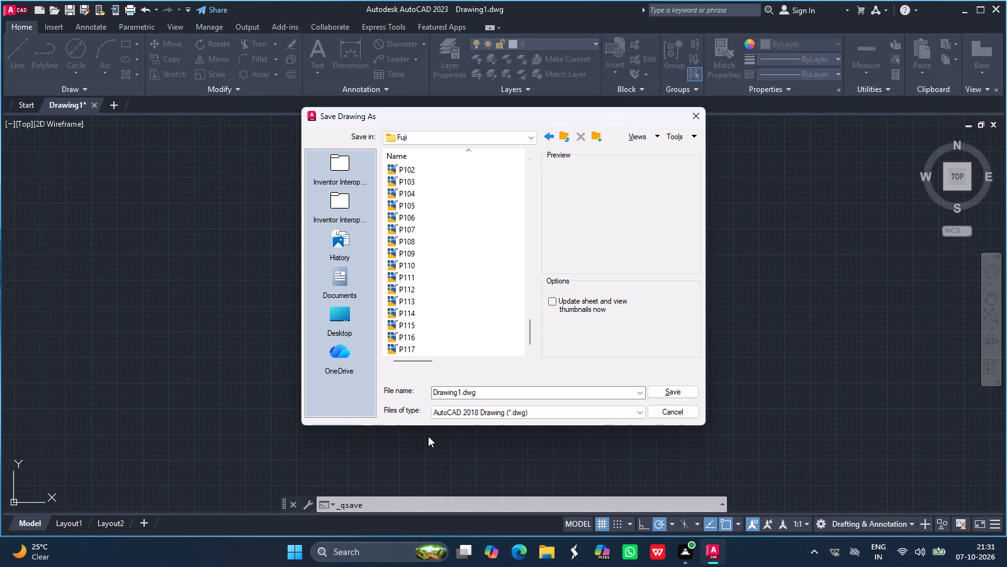
# Name the drawing file P118 and save it in the Fuji folder.
pyautogui.click(494, 392)
pyautogui.press('Right')
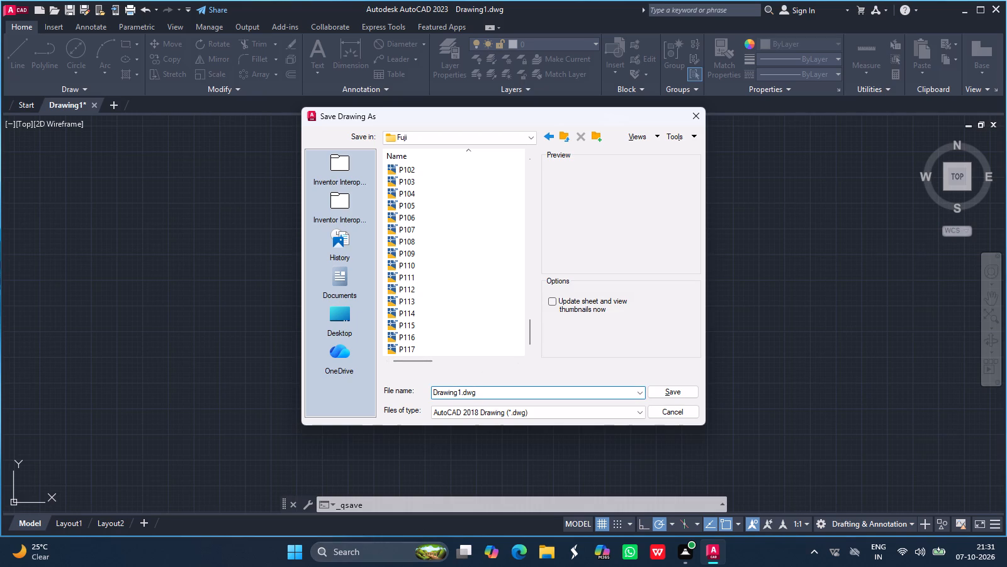
pyautogui.press('Left')
pyautogui.press('Left')
pyautogui.press('Left')
pyautogui.press('Left')
pyautogui.press('BackSpace')
pyautogui.press('BackSpace')
pyautogui.press('BackSpace')
pyautogui.press('BackSpace')
pyautogui.press('BackSpace')
pyautogui.press('BackSpace')
pyautogui.press('BackSpace')
pyautogui.press('BackSpace')
pyautogui.press('BackSpace')
pyautogui.press('BackSpace')
pyautogui.press('BackSpace')
pyautogui.press('BackSpace')
pyautogui.press('BackSpace')
pyautogui.press('BackSpace')
pyautogui.press('BackSpace')
pyautogui.write('P118')
pyautogui.click(678, 388)
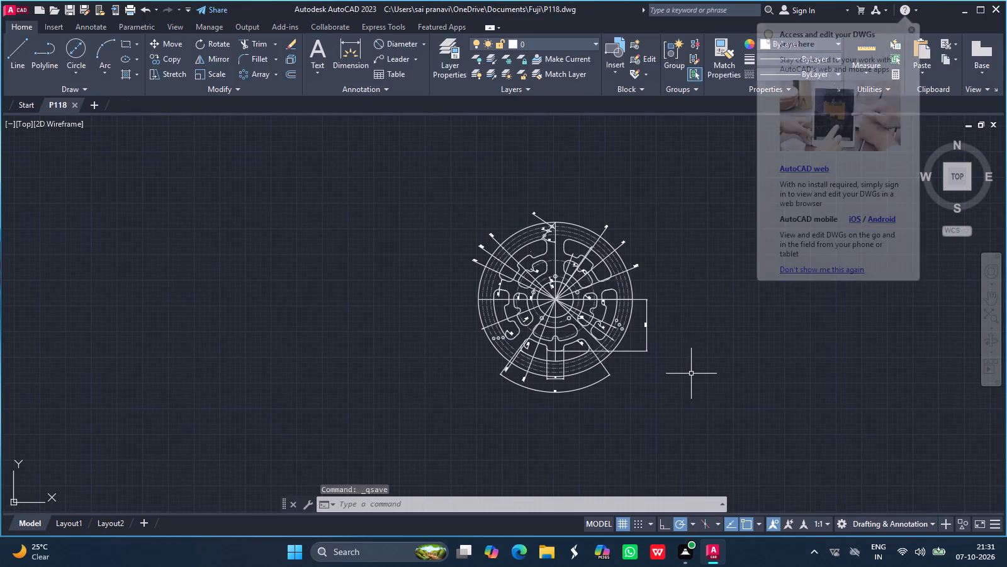
# Set up a plot with the DWG To PDF.pc3 plotter, centred on the paper in landscape orientation.
pyautogui.hotkey('ctrl', 'p')
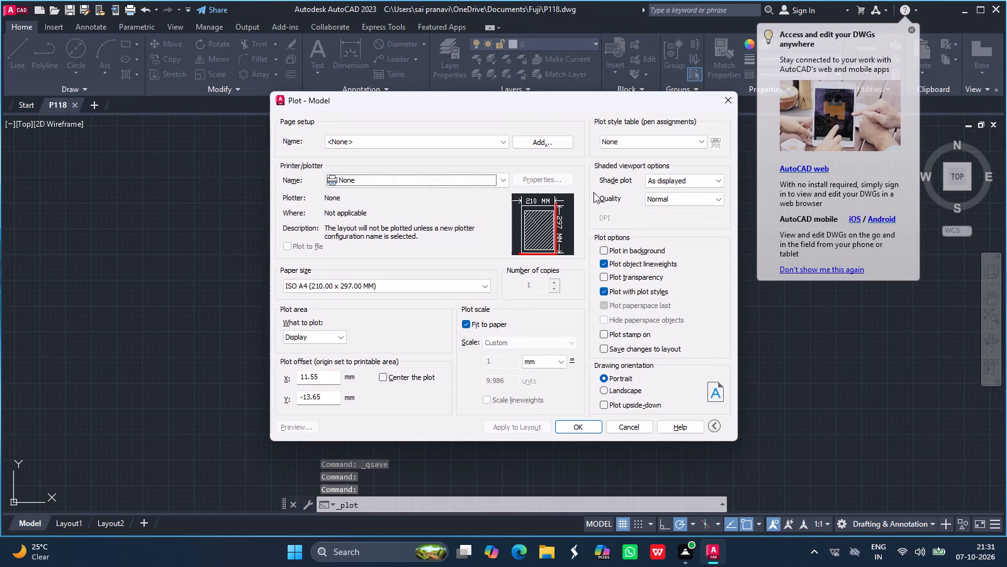
pyautogui.click(428, 185)
pyautogui.click(364, 329)
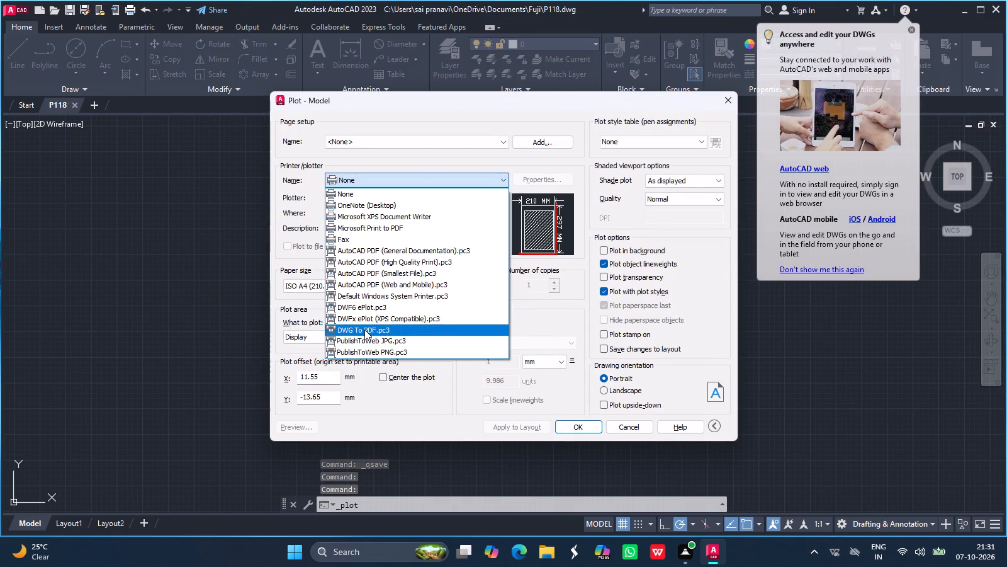
pyautogui.click(386, 377)
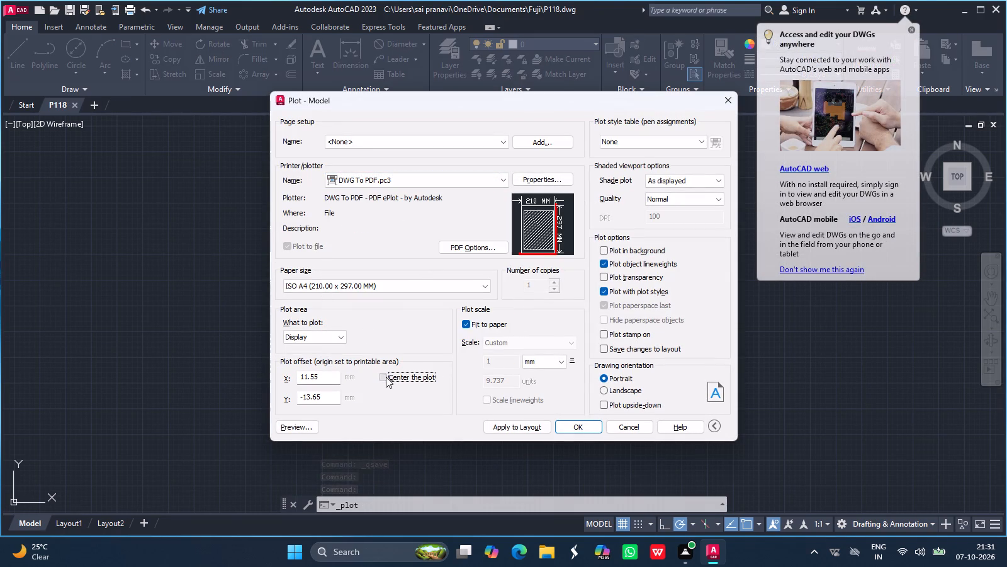
pyautogui.click(602, 392)
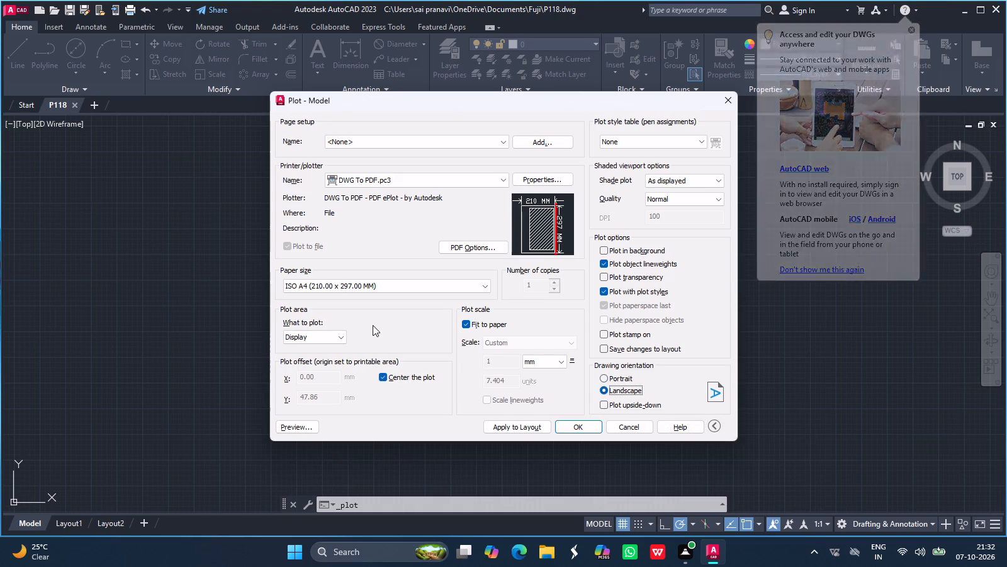
# Set the plot area to a window enclosing the whole disc and all its dimensions.
pyautogui.click(335, 337)
pyautogui.click(319, 372)
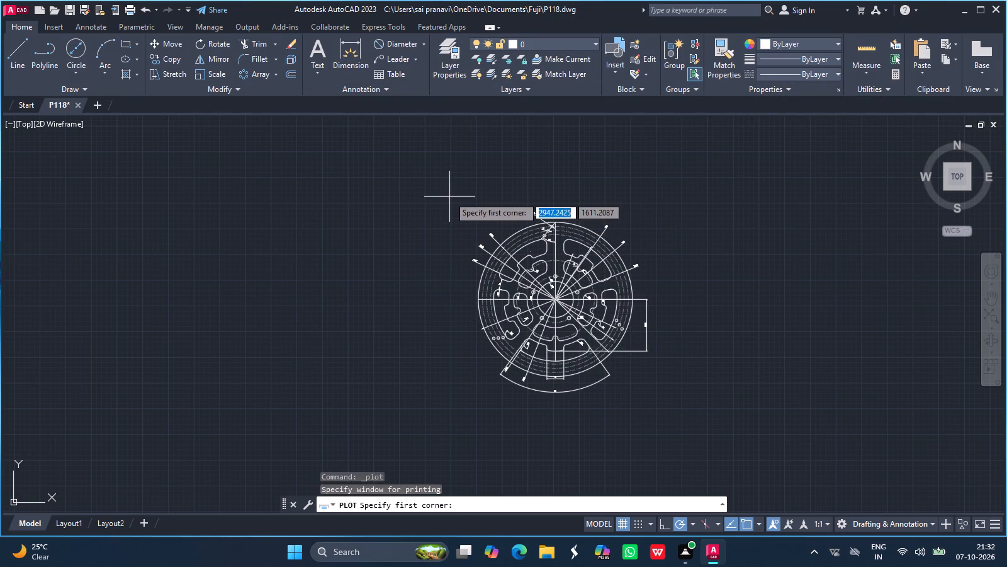
pyautogui.moveTo(450, 197); pyautogui.dragTo(657, 264)
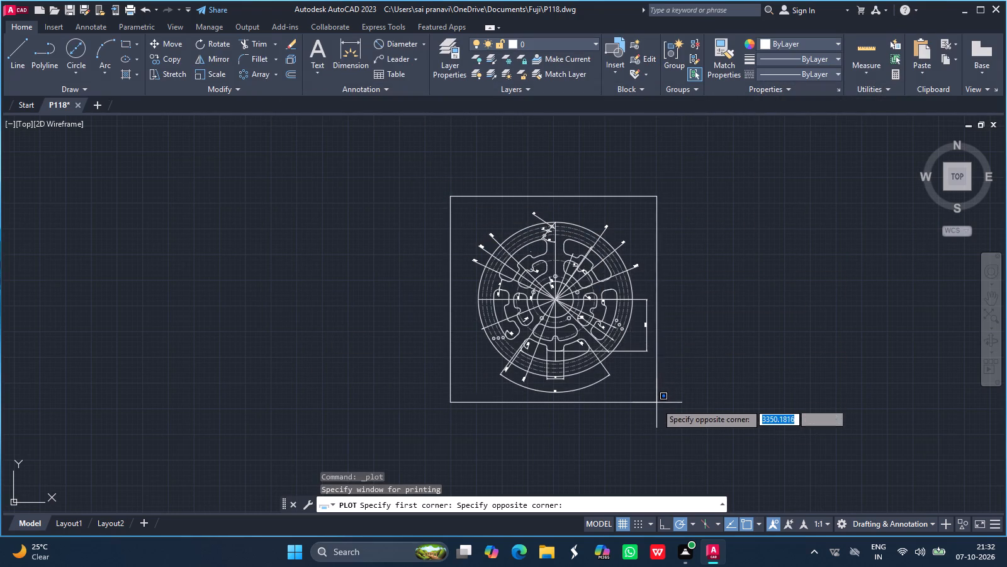
pyautogui.click(664, 399)
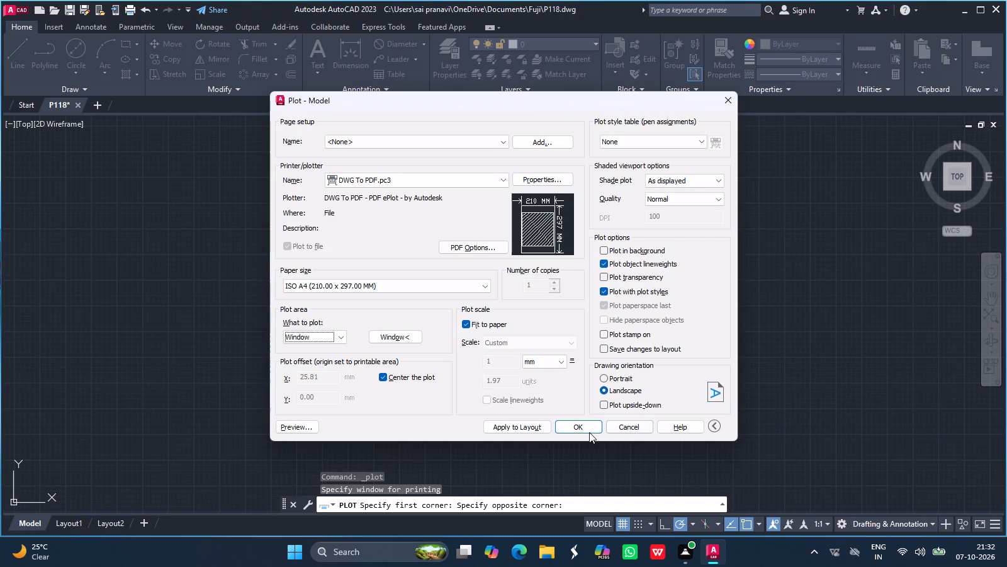
# Plot the drawing and save the PDF as P118-Model.pdf in the Fuji folder.
pyautogui.click(587, 433)
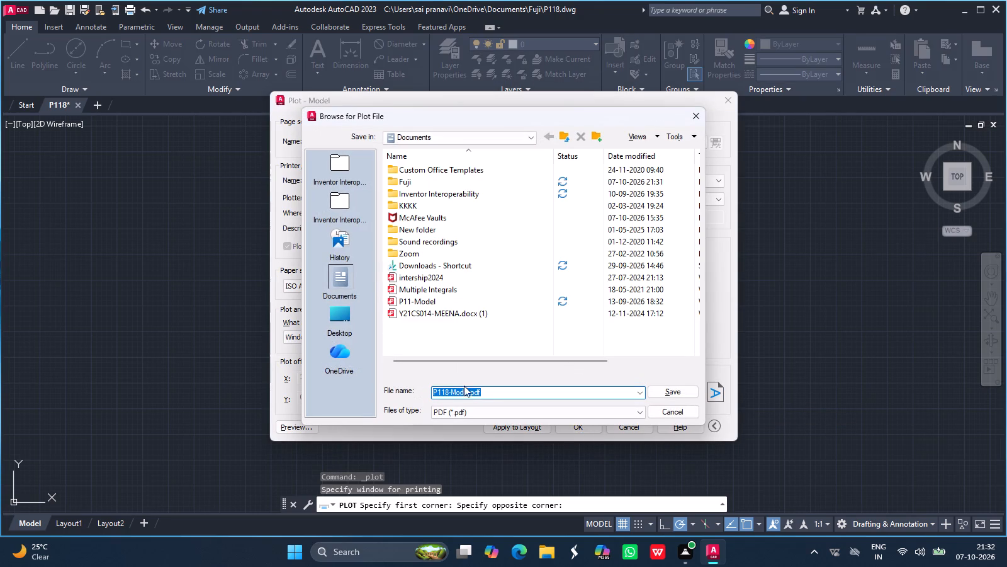
pyautogui.doubleClick(434, 183)
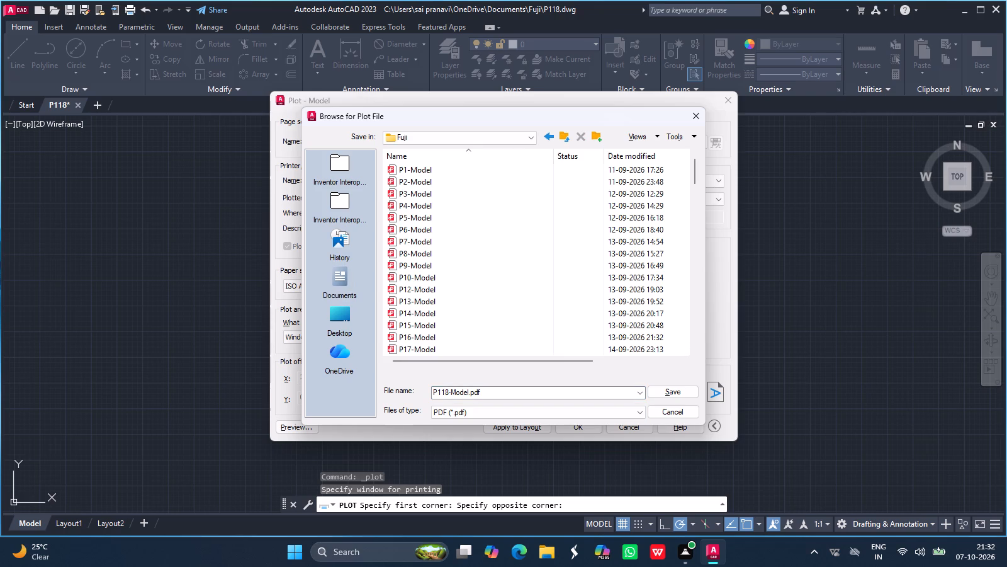
pyautogui.click(685, 394)
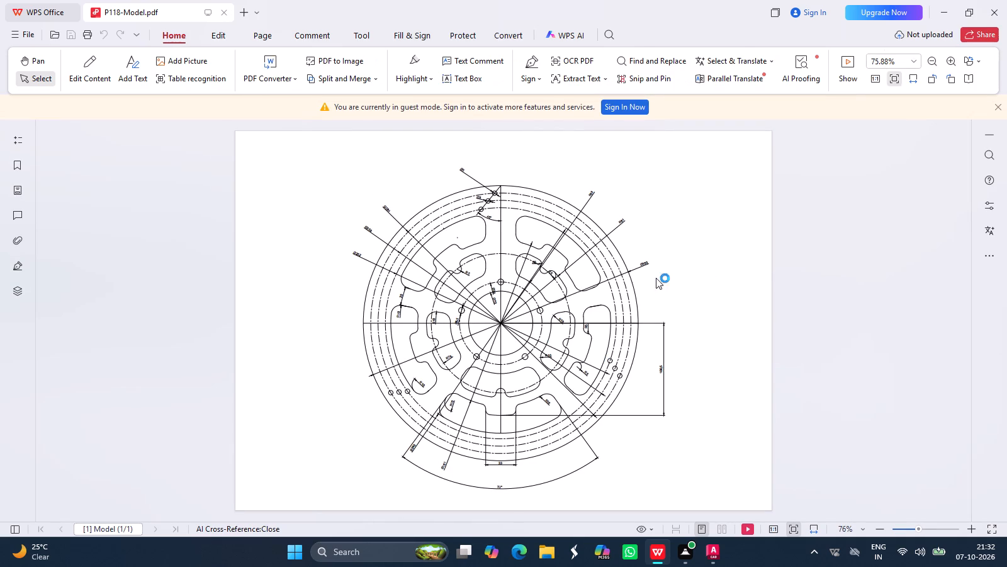
# Examine the plotted disc and its dimensions in the PDF, and return to AutoCAD.
pyautogui.keyDown('ctrl'); pyautogui.scroll(3, 532, 398); pyautogui.keyUp('ctrl')
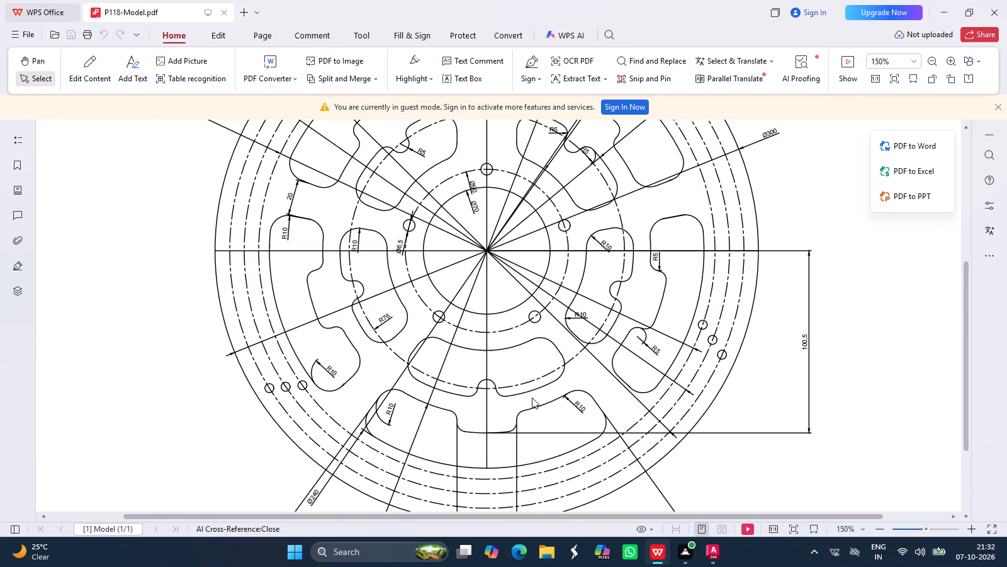
pyautogui.keyDown('ctrl'); pyautogui.scroll(1, 532, 398); pyautogui.keyUp('ctrl')
pyautogui.keyDown('ctrl'); pyautogui.scroll(-3, 532, 398); pyautogui.keyUp('ctrl')
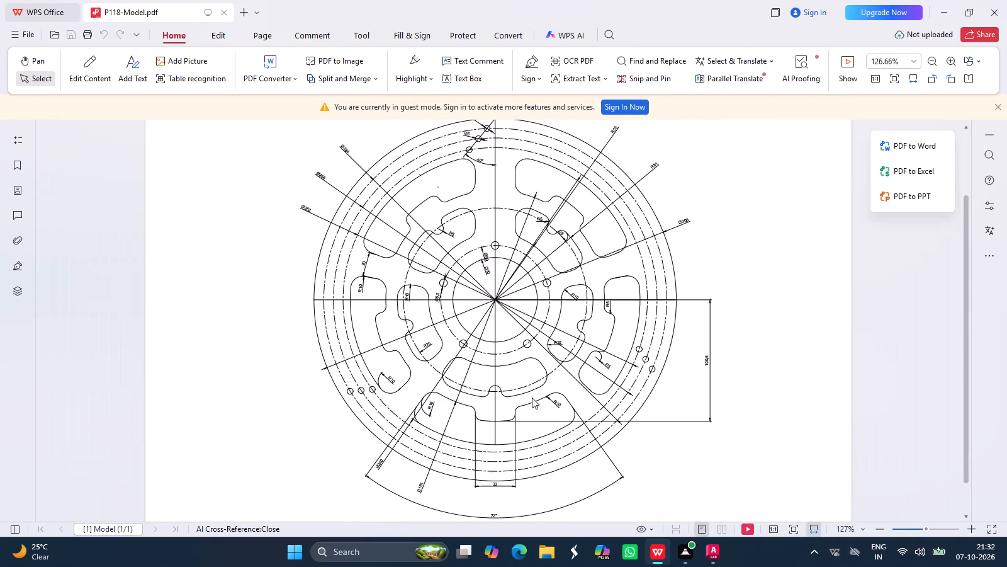
pyautogui.click(937, 8)
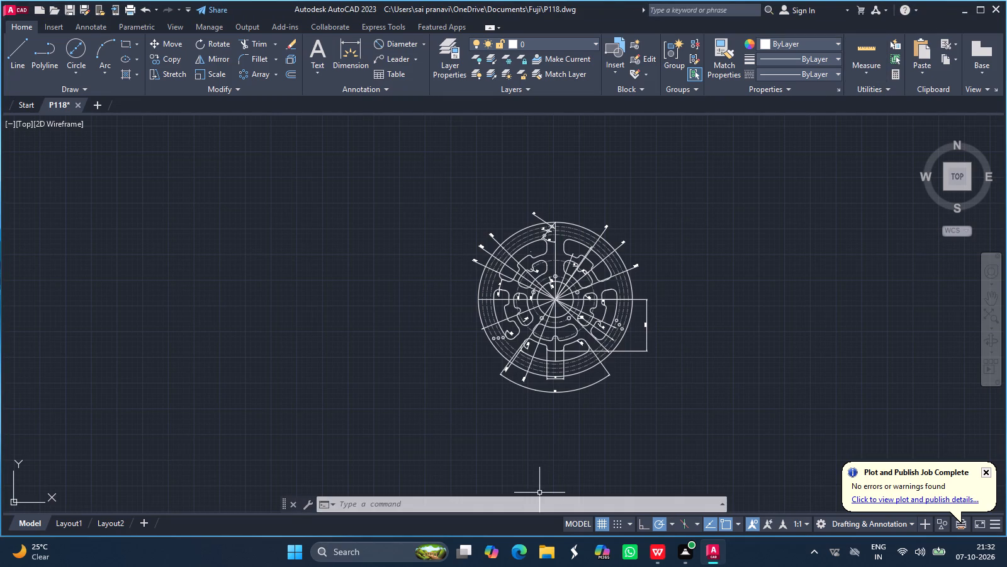
# Turn off command log recording with the LOGFILEOFF command.
pyautogui.click(539, 503)
pyautogui.write('logf')
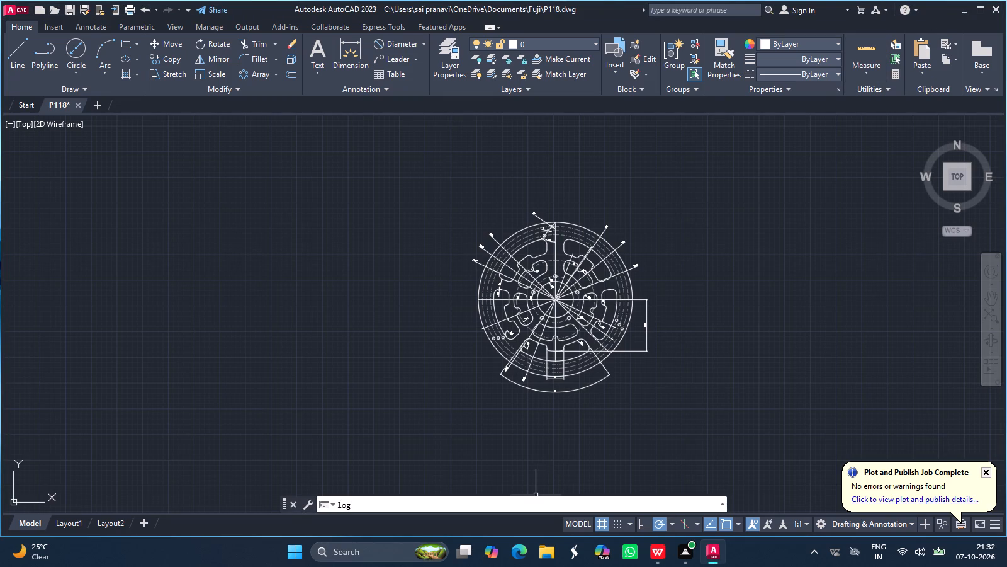
pyautogui.click(375, 469)
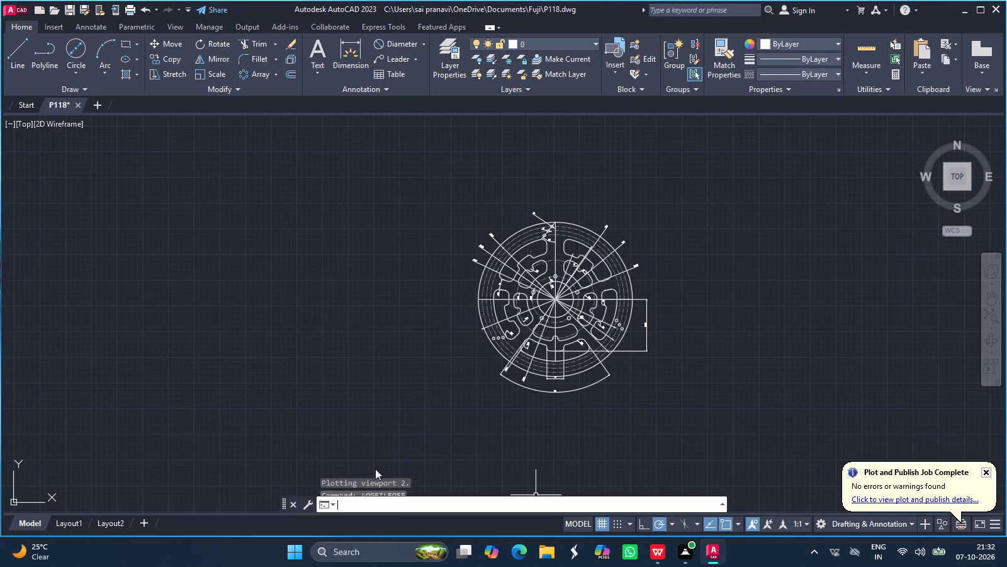